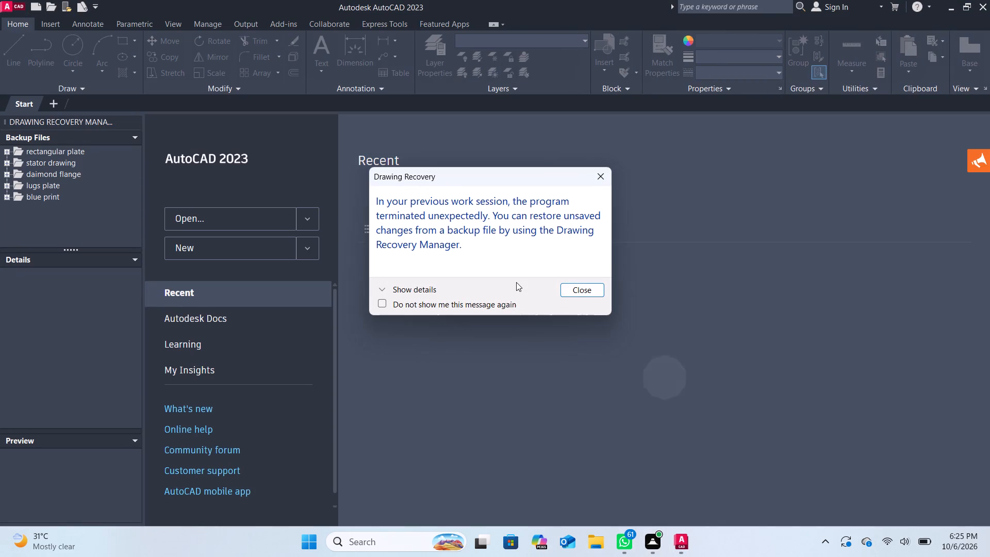
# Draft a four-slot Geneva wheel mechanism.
# Dismiss the drawing recovery notice and start a new blank drawing.
pyautogui.click(601, 175)
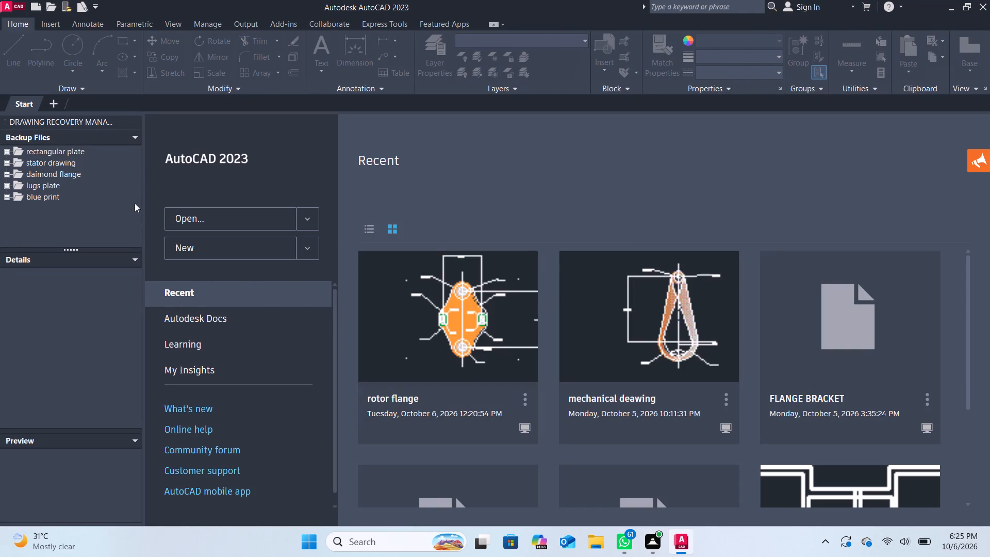
pyautogui.click(213, 247)
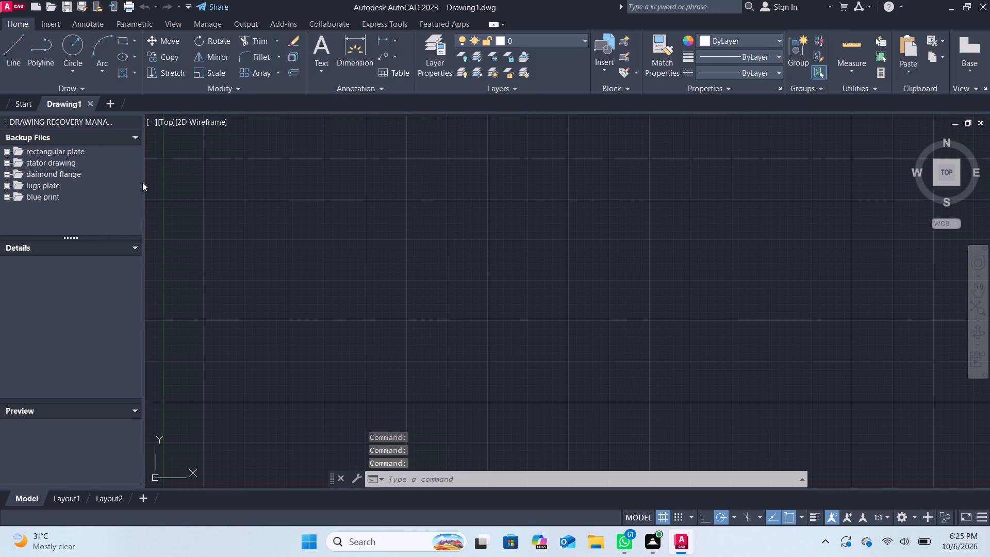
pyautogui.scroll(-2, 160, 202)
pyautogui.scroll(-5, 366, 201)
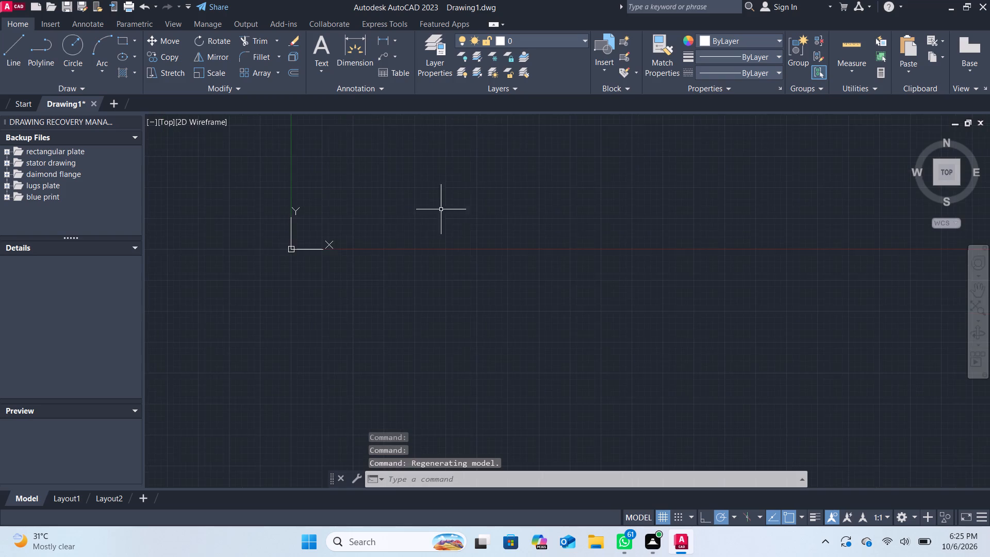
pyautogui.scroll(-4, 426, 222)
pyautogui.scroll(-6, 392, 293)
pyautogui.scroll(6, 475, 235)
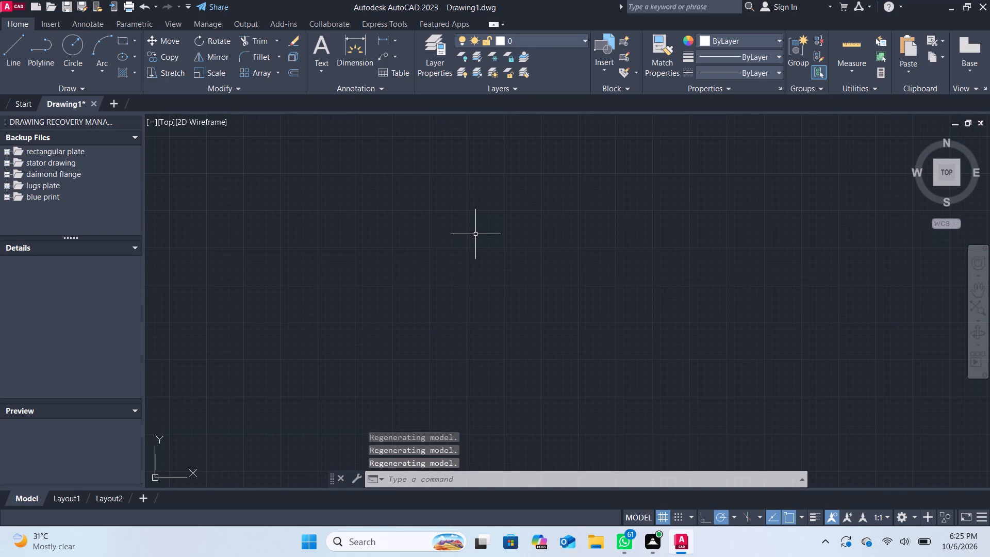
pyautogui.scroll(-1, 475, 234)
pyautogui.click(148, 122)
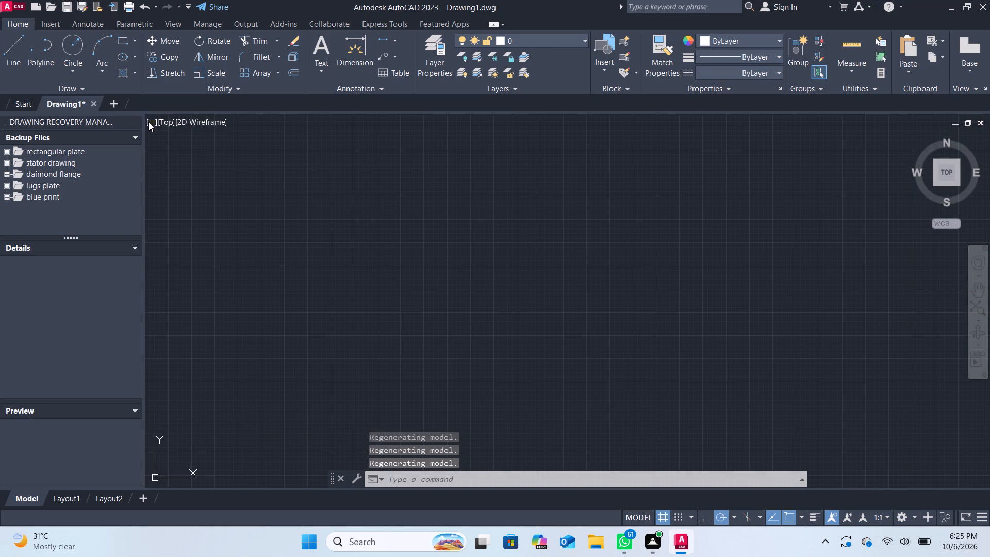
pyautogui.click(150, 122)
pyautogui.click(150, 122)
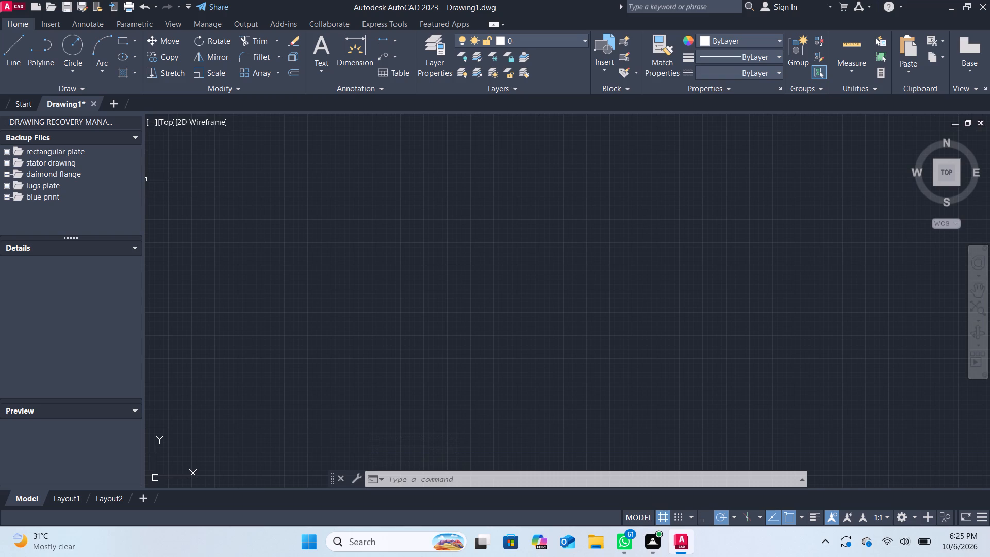
# Narrow the Drawing Recovery Manager palette to enlarge the drawing area.
pyautogui.moveTo(142, 189); pyautogui.dragTo(52, 189)
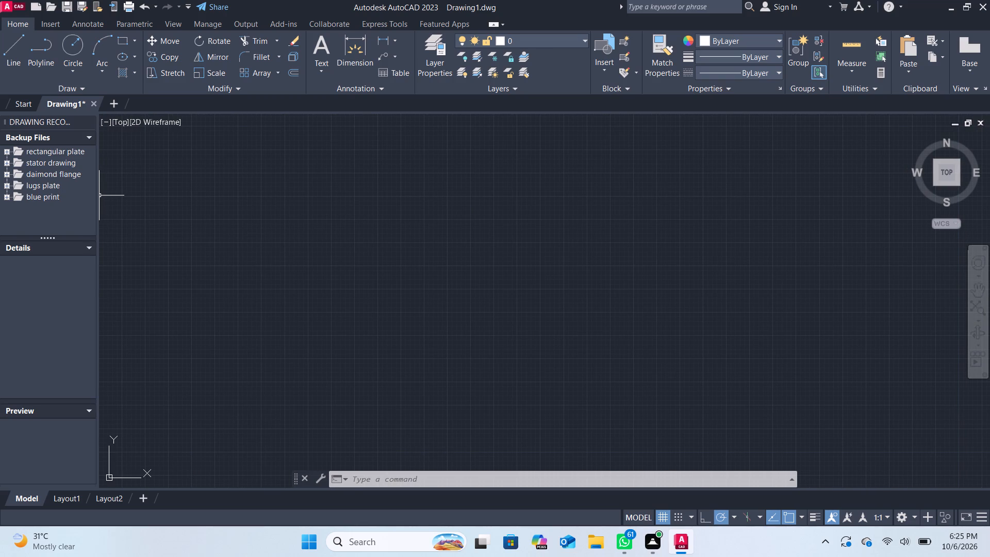
# Draw a circle with a radius of 27 in the empty drawing area.
pyautogui.scroll(-9, 519, 301)
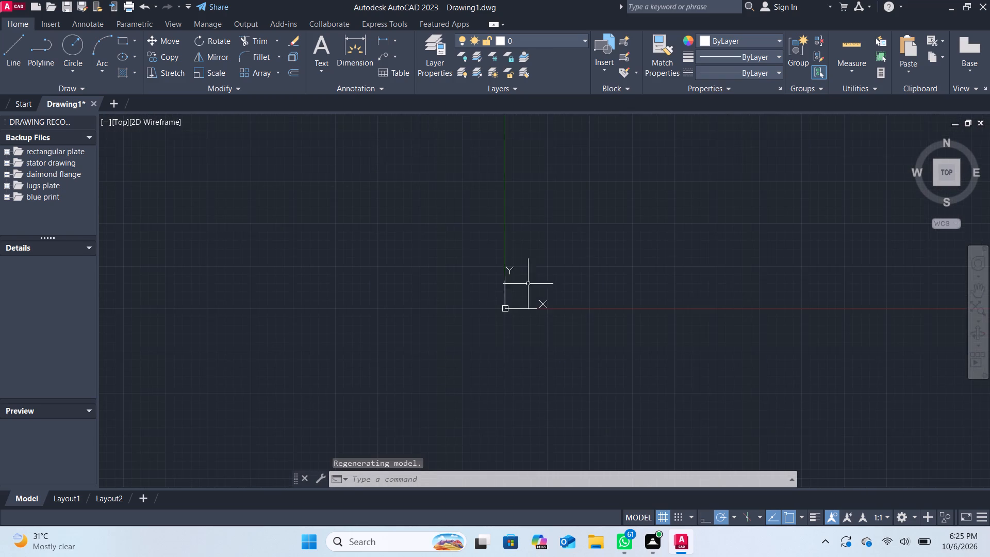
pyautogui.scroll(5, 603, 247)
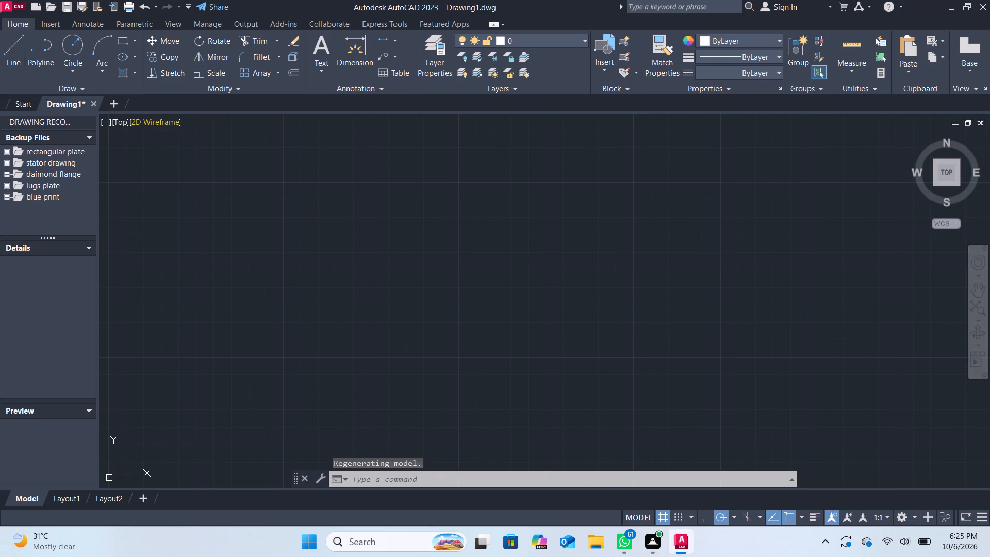
pyautogui.click(69, 47)
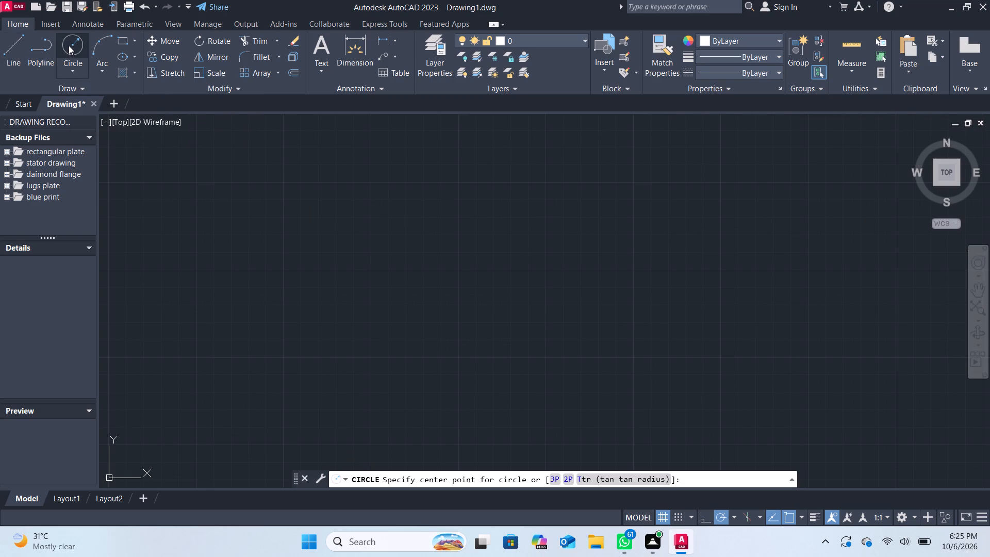
pyautogui.click(68, 49)
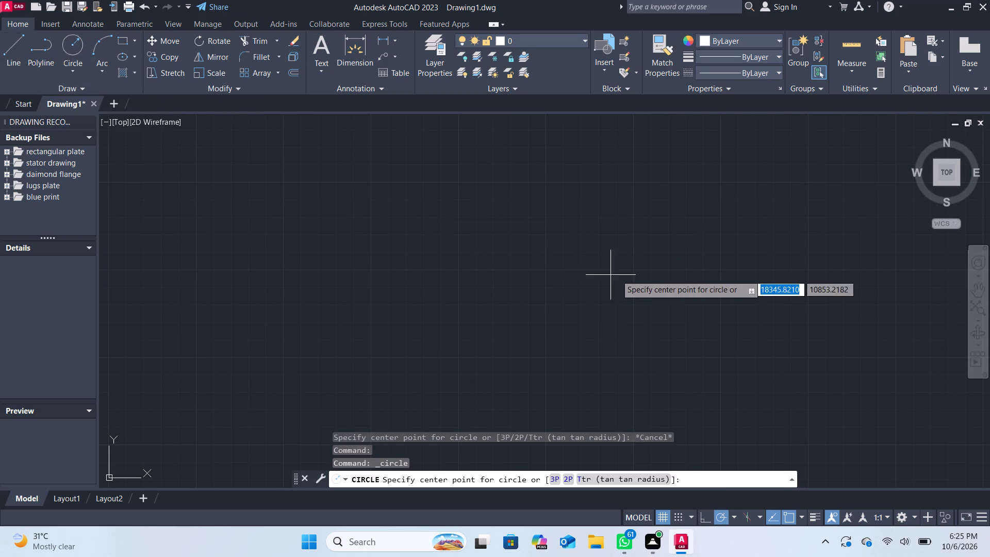
pyautogui.scroll(-19, 526, 246)
pyautogui.scroll(4, 698, 198)
pyautogui.click(526, 260)
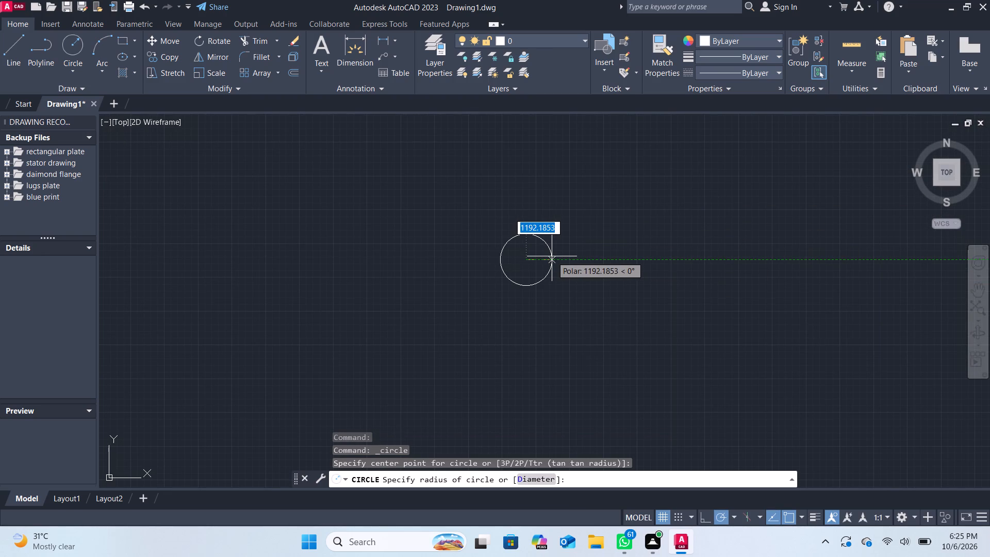
pyautogui.write('27')
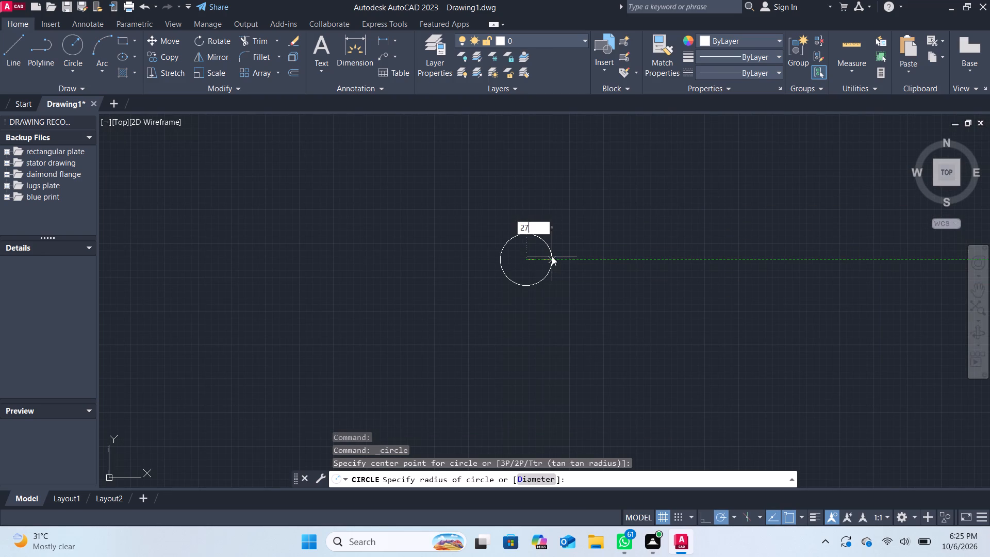
pyautogui.press('Return')
# Draw a circle with a diameter of 76 concentric with the radius 27 circle.
pyautogui.scroll(3, 498, 267)
pyautogui.scroll(1, 609, 224)
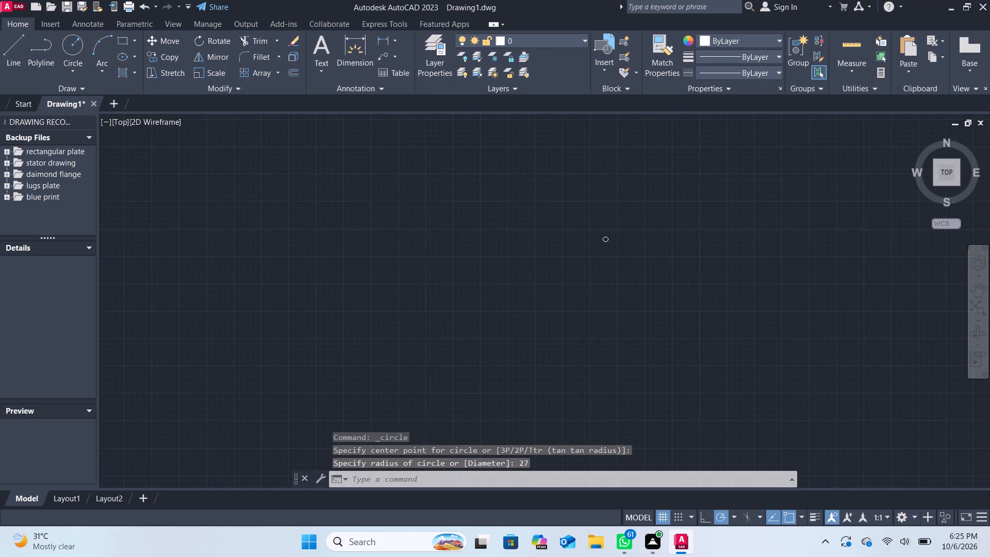
pyautogui.scroll(2, 610, 224)
pyautogui.scroll(3, 586, 346)
pyautogui.scroll(-2, 593, 267)
pyautogui.scroll(1, 590, 226)
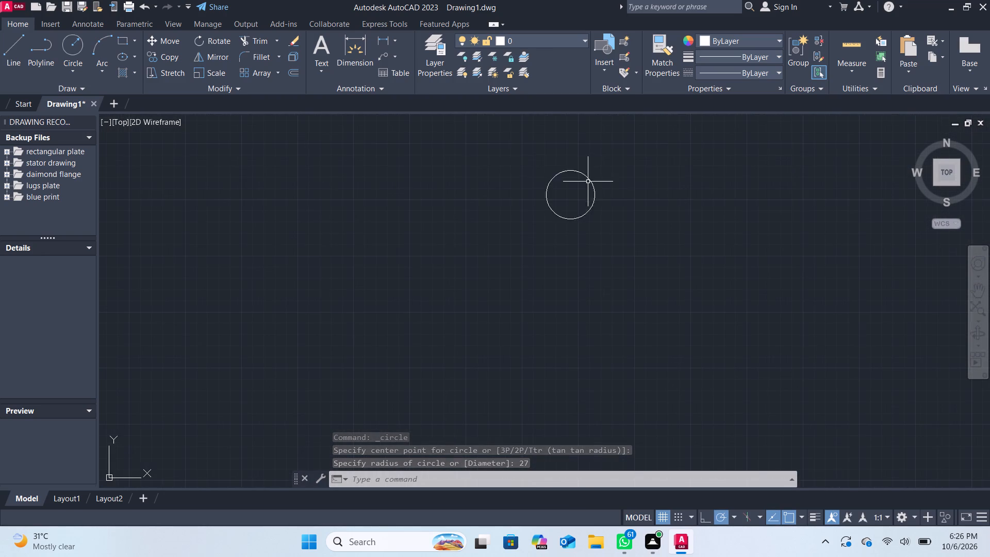
pyautogui.scroll(-1, 587, 173)
pyautogui.moveTo(587, 173); pyautogui.dragTo(600, 213, button='middle')
pyautogui.scroll(2, 600, 213)
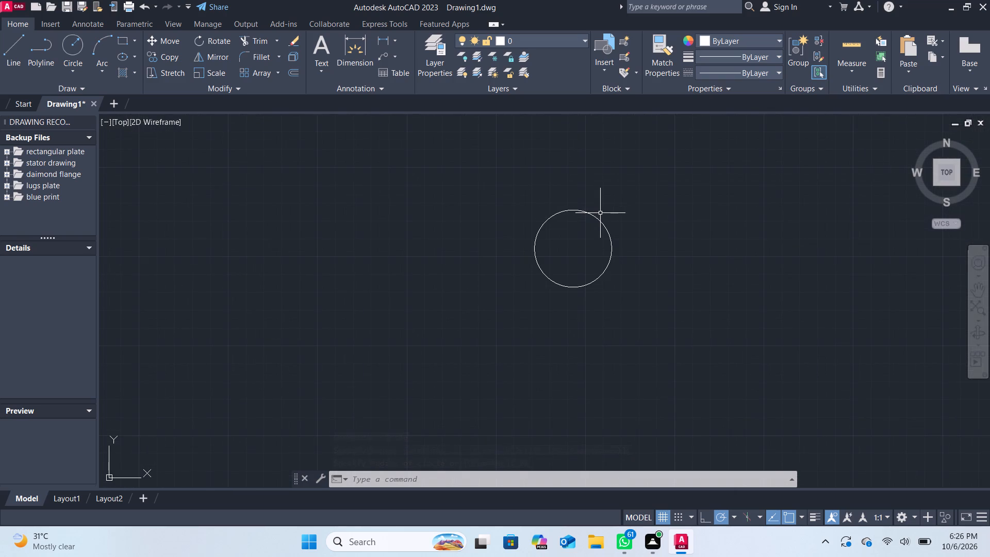
pyautogui.scroll(1, 600, 213)
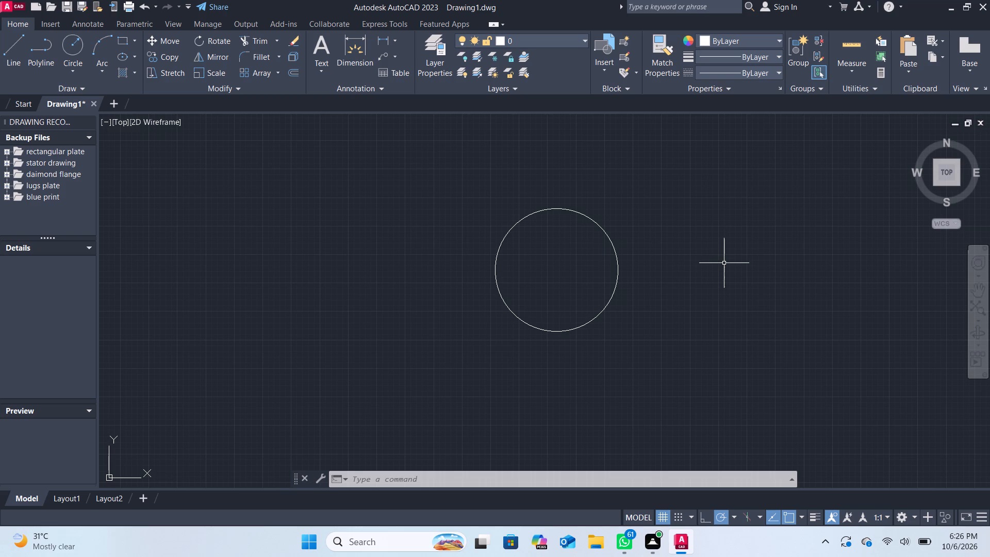
pyautogui.moveTo(875, 212); pyautogui.dragTo(619, 203)
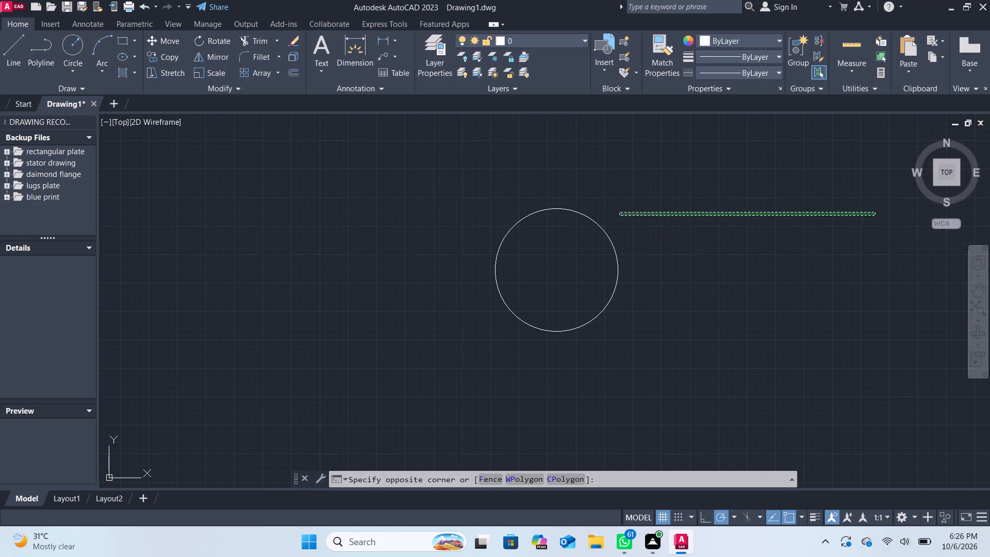
pyautogui.moveTo(619, 203); pyautogui.dragTo(619, 216)
pyautogui.click(617, 170)
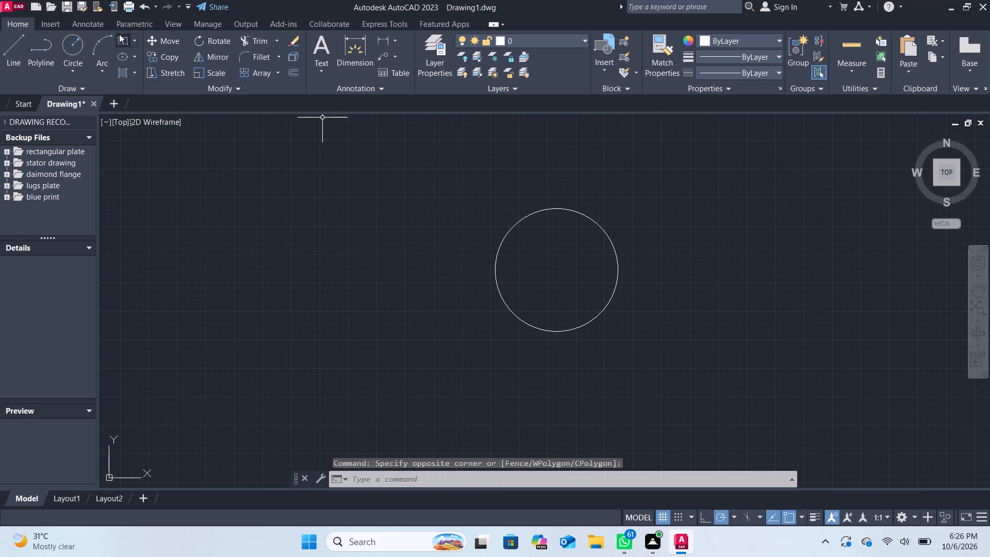
pyautogui.click(70, 72)
pyautogui.click(107, 114)
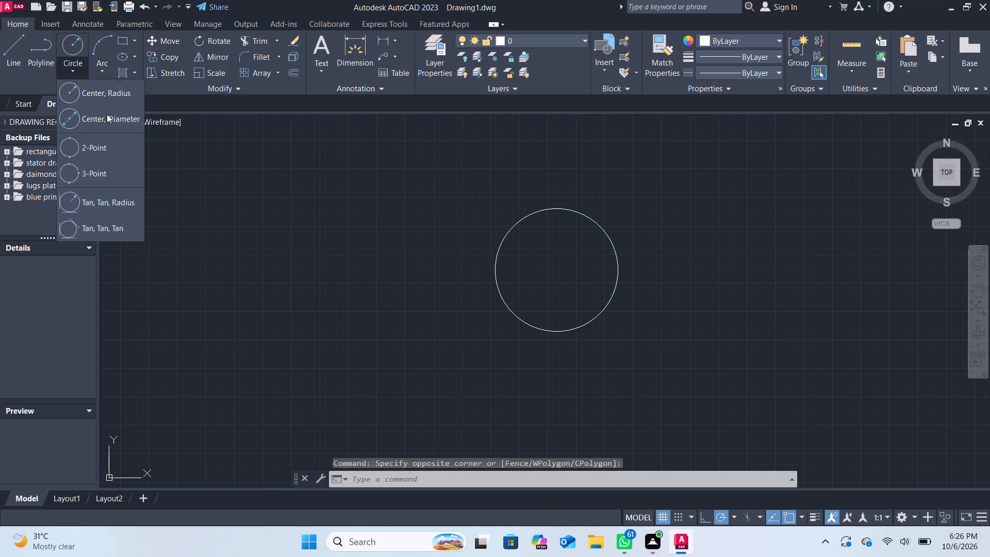
pyautogui.click(559, 267)
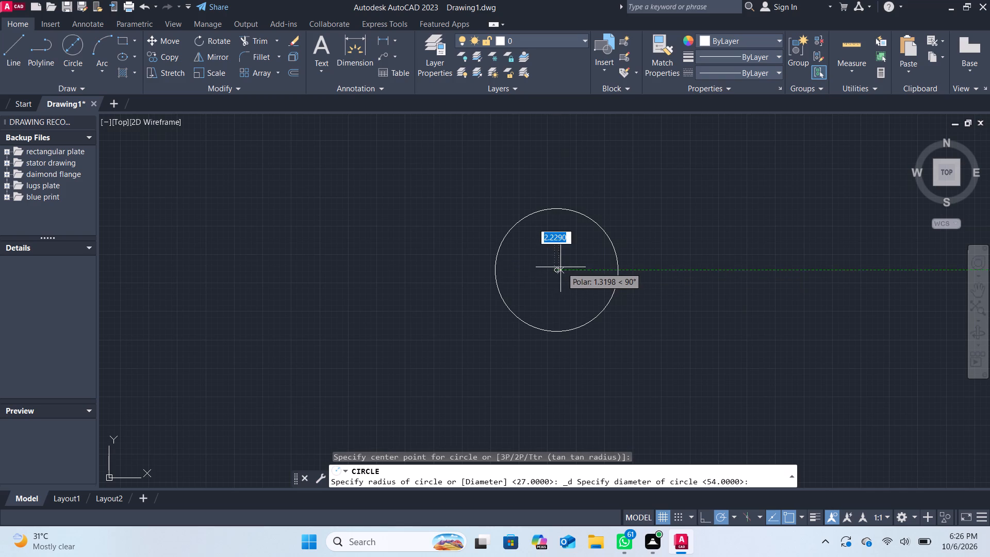
pyautogui.write('76')
pyautogui.press('Return')
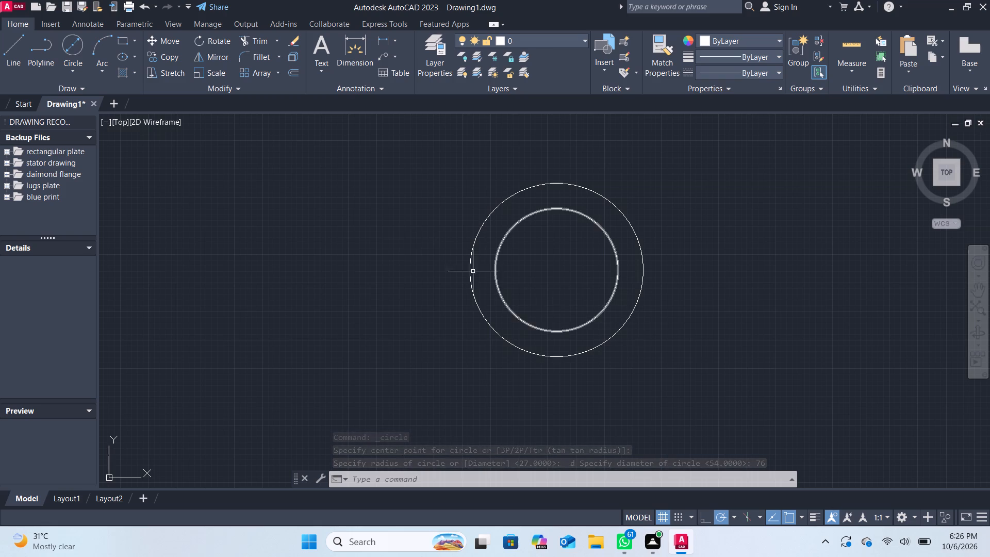
# Draw a third concentric circle with a diameter of 95 around the same centre.
pyautogui.click(79, 41)
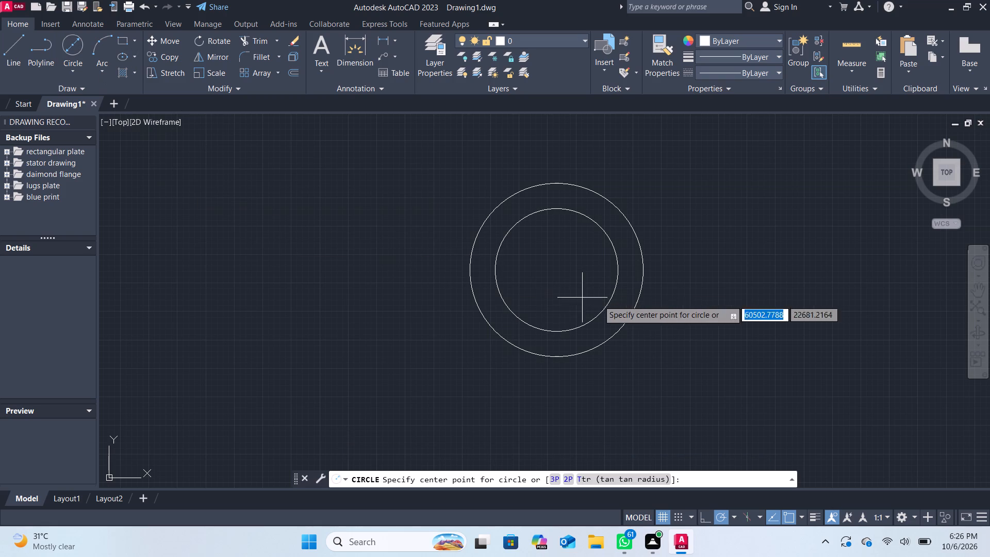
pyautogui.click(556, 267)
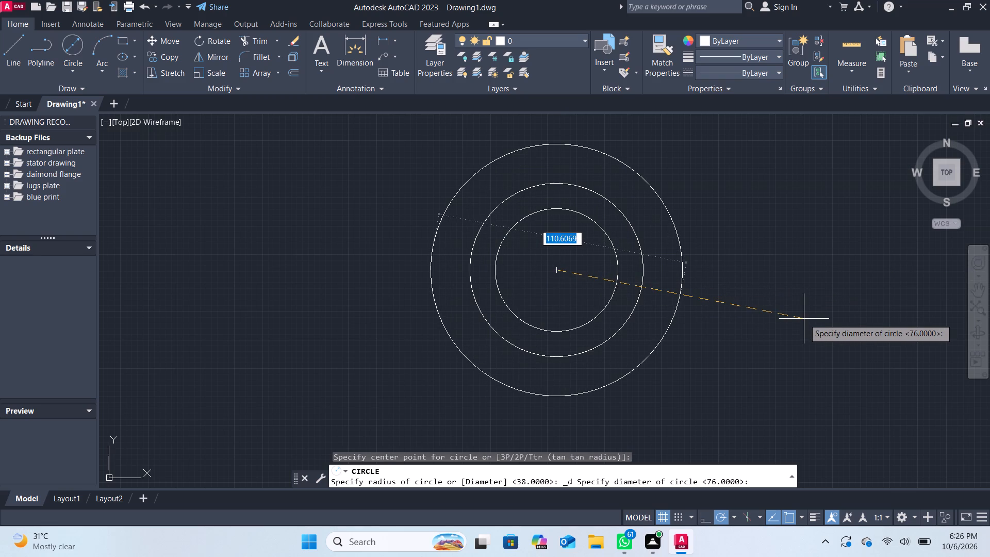
pyautogui.write('95')
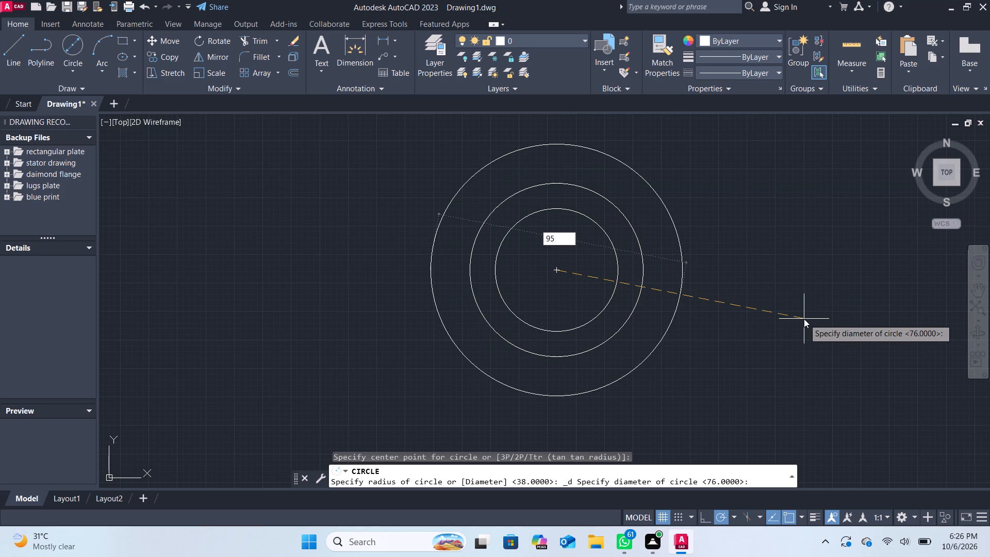
pyautogui.press('Return')
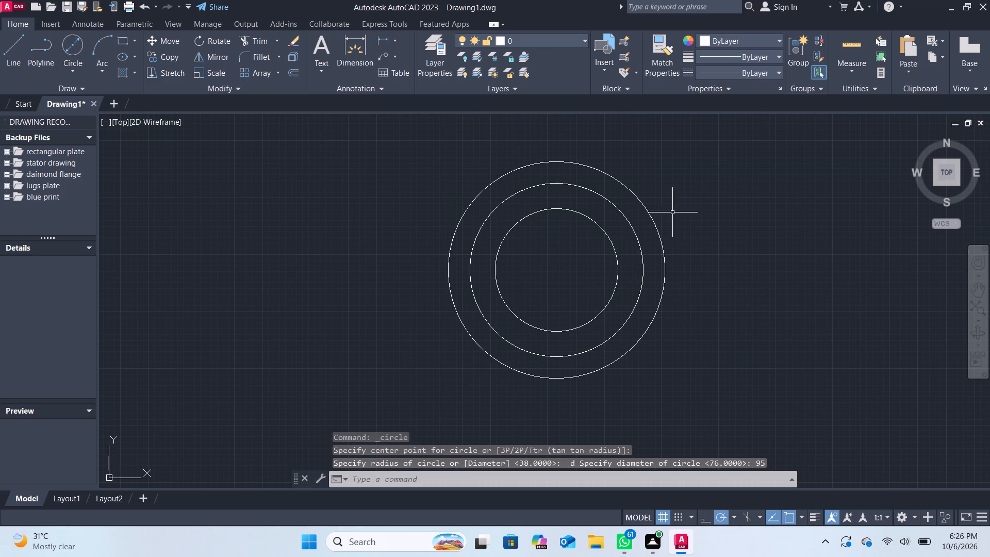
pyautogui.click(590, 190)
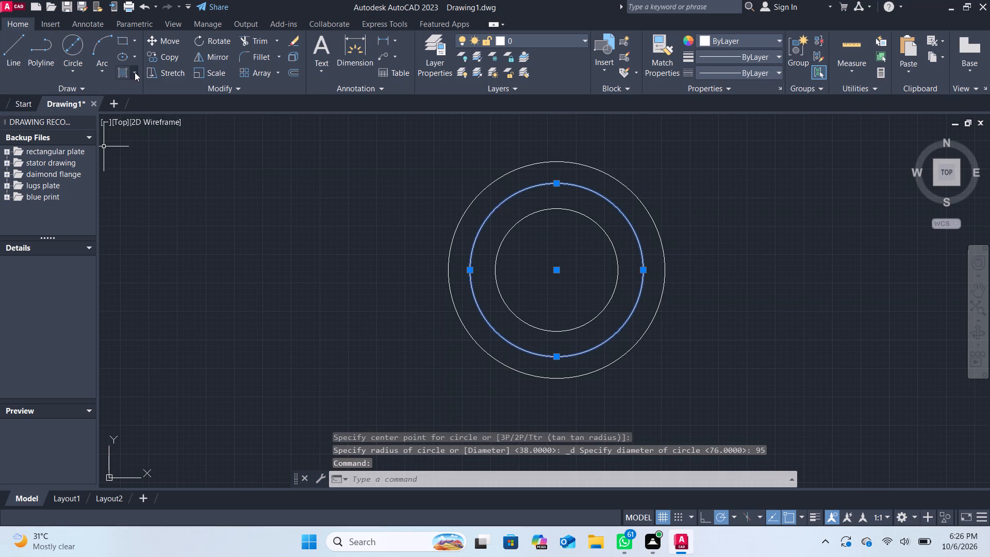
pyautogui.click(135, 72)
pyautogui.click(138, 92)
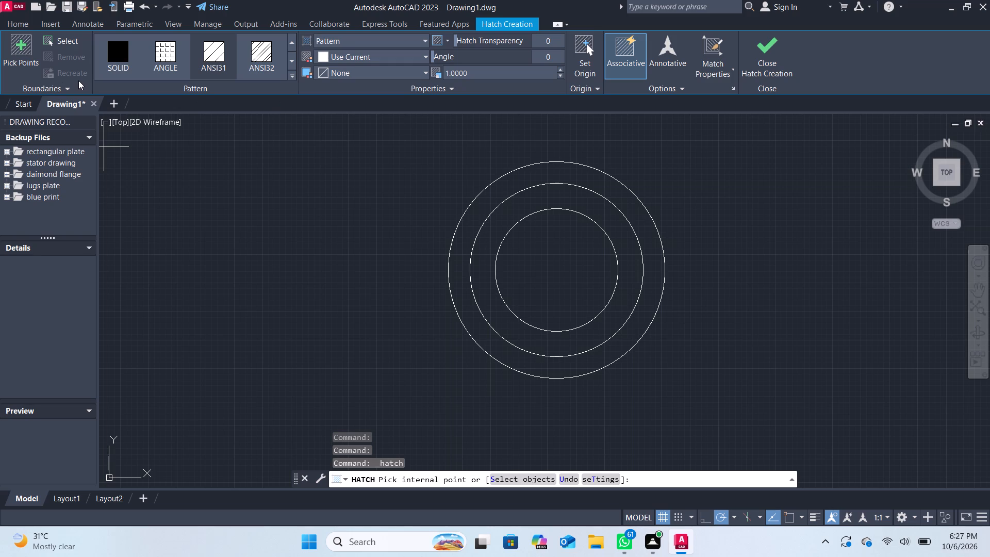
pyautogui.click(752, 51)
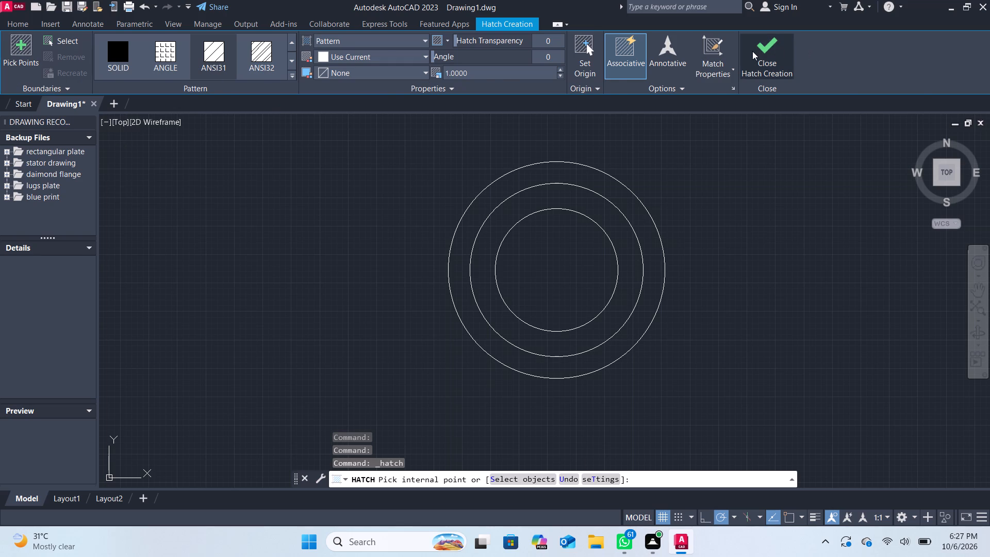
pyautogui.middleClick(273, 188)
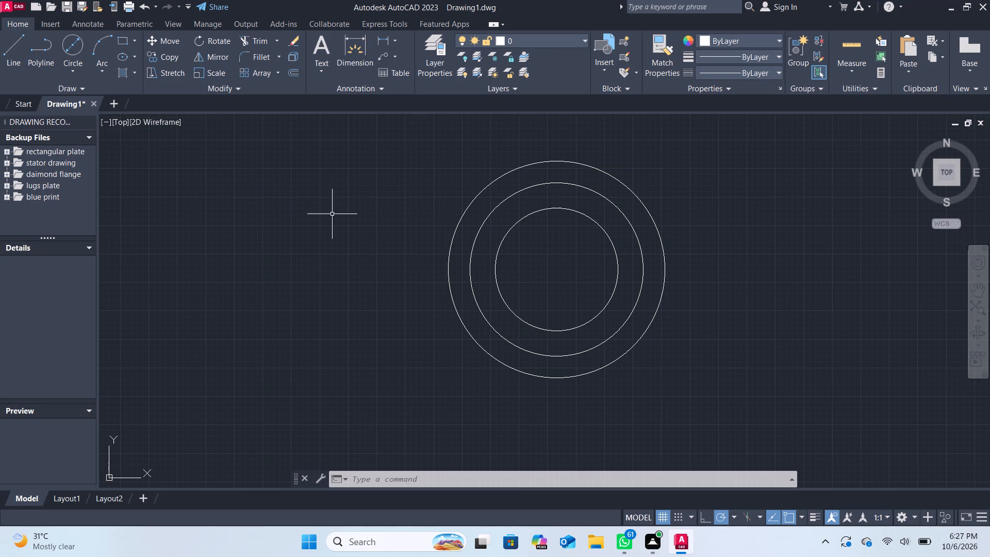
# Change the colour of the middle 76 diameter circle to dark green 19,103,52 and clear the selection.
pyautogui.click(521, 188)
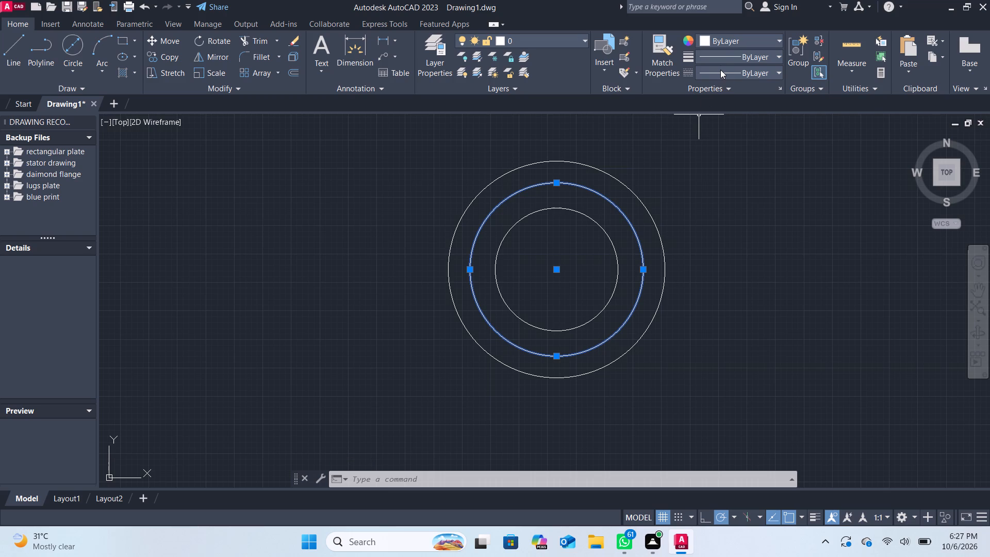
pyautogui.click(731, 40)
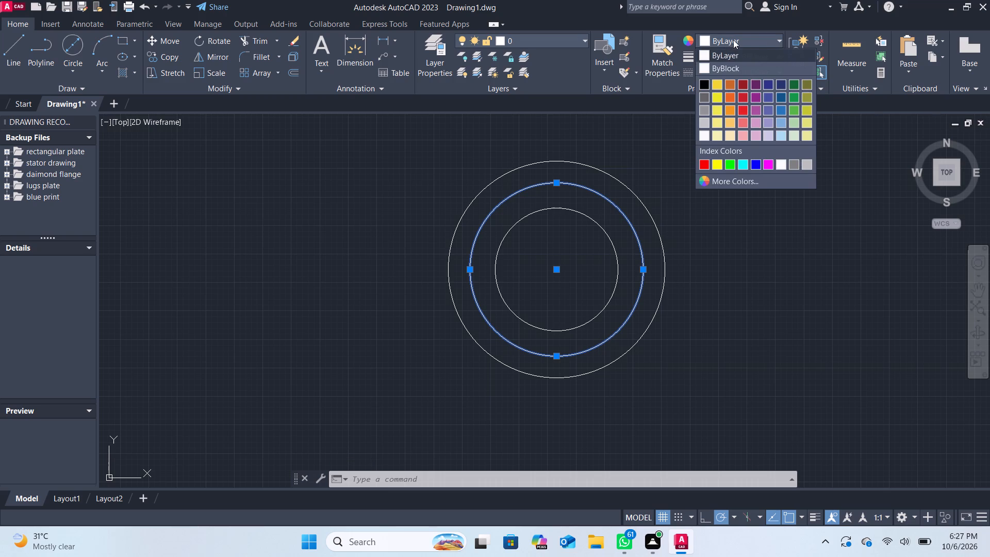
pyautogui.click(796, 80)
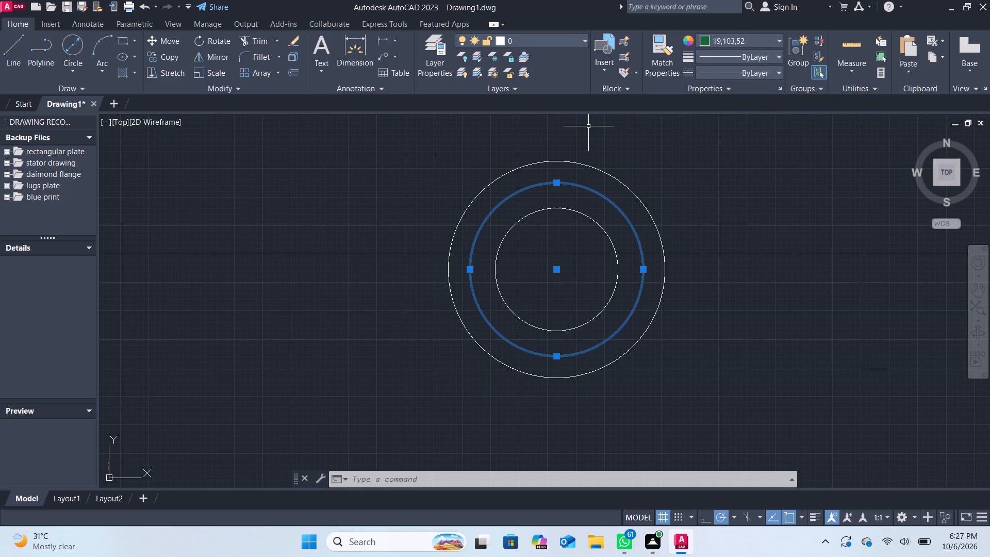
pyautogui.click(741, 211)
pyautogui.press('Return')
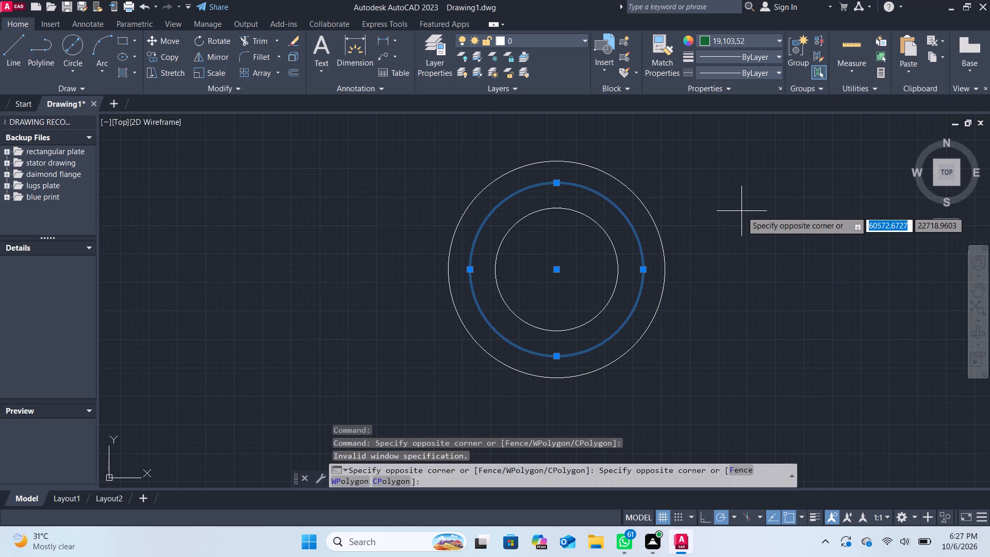
pyautogui.press('Escape')
pyautogui.press('Escape')
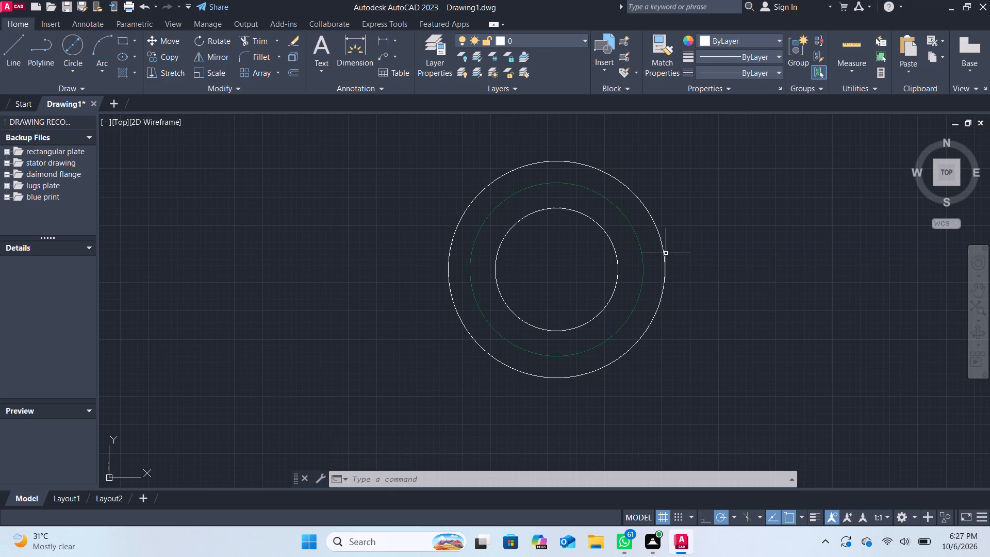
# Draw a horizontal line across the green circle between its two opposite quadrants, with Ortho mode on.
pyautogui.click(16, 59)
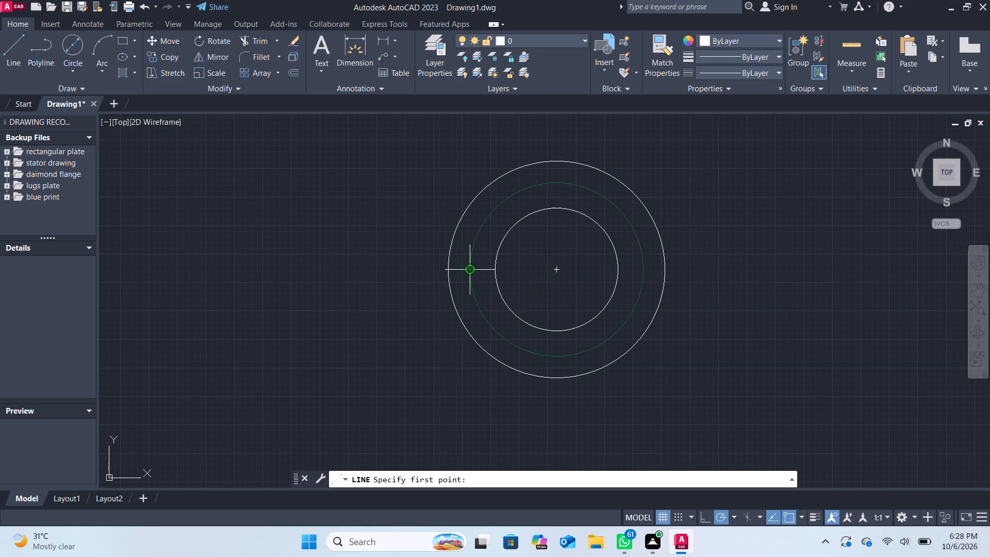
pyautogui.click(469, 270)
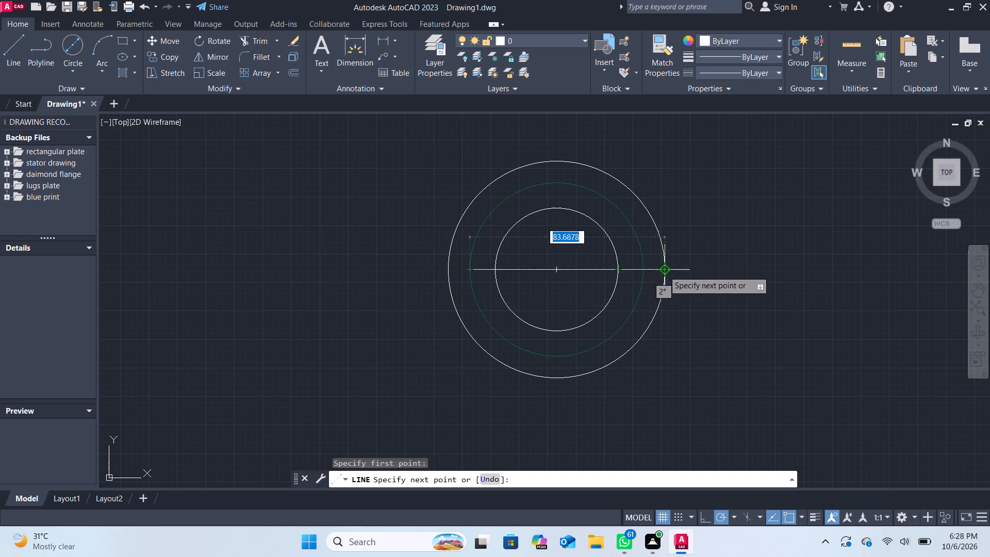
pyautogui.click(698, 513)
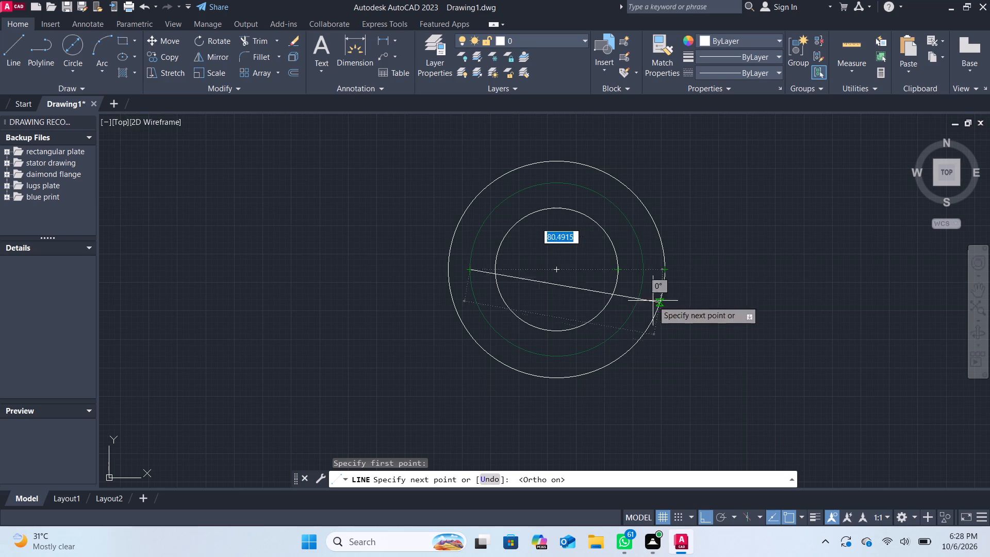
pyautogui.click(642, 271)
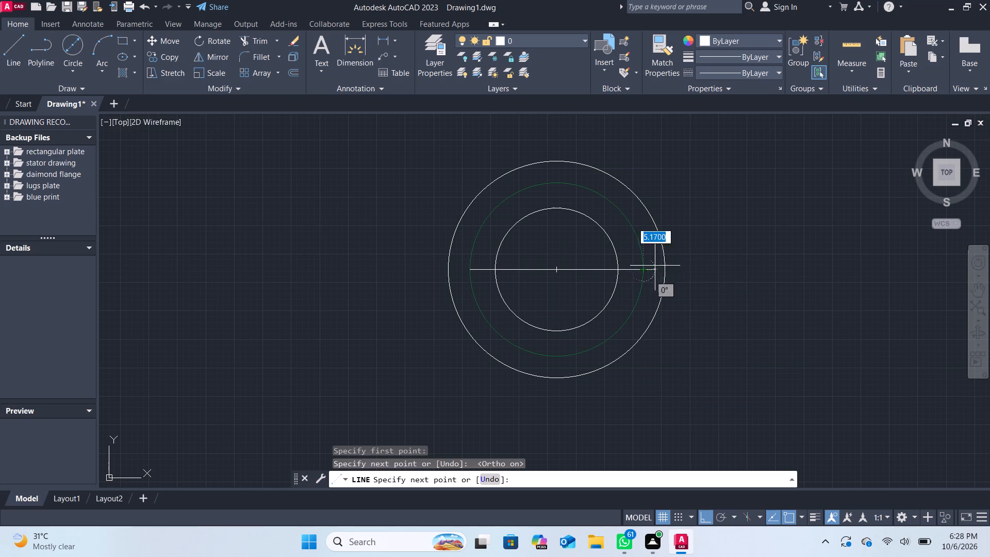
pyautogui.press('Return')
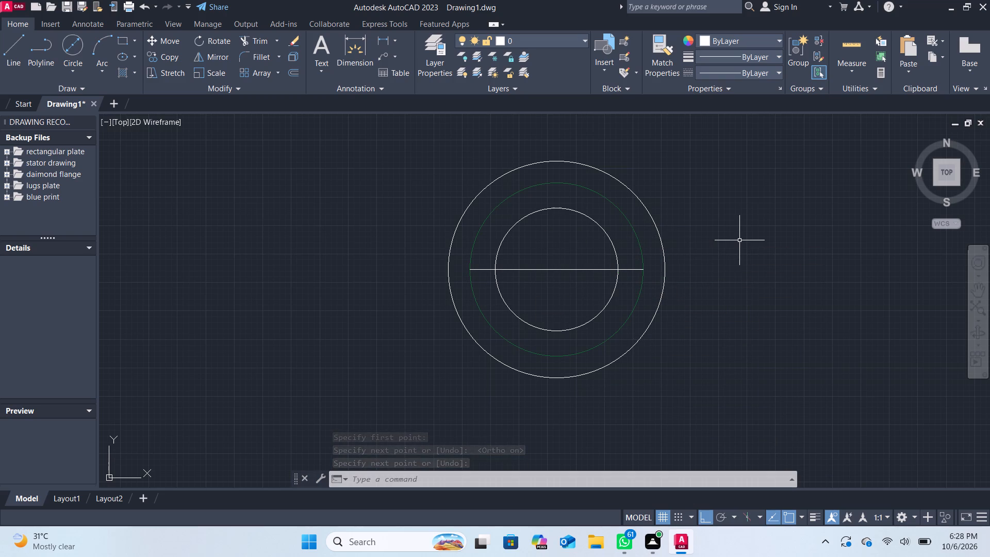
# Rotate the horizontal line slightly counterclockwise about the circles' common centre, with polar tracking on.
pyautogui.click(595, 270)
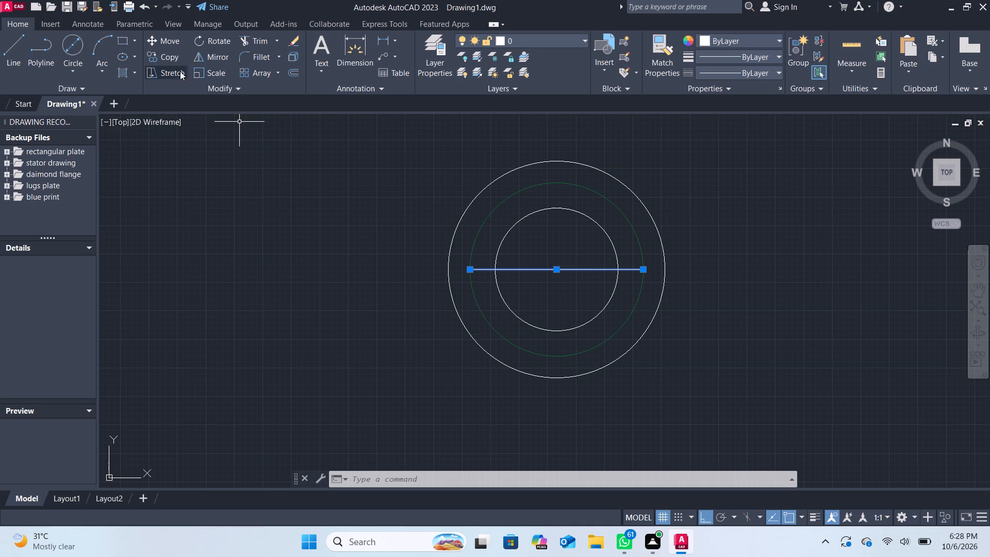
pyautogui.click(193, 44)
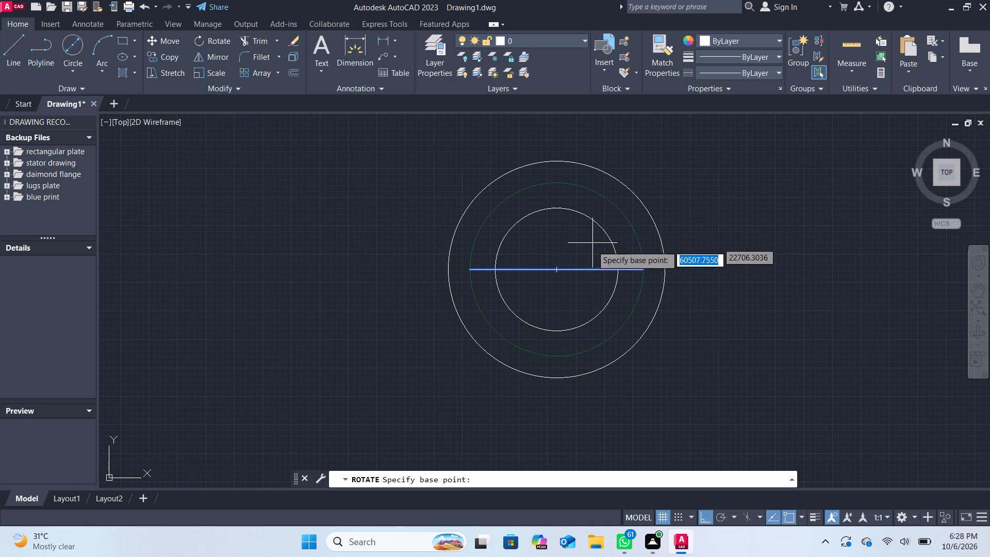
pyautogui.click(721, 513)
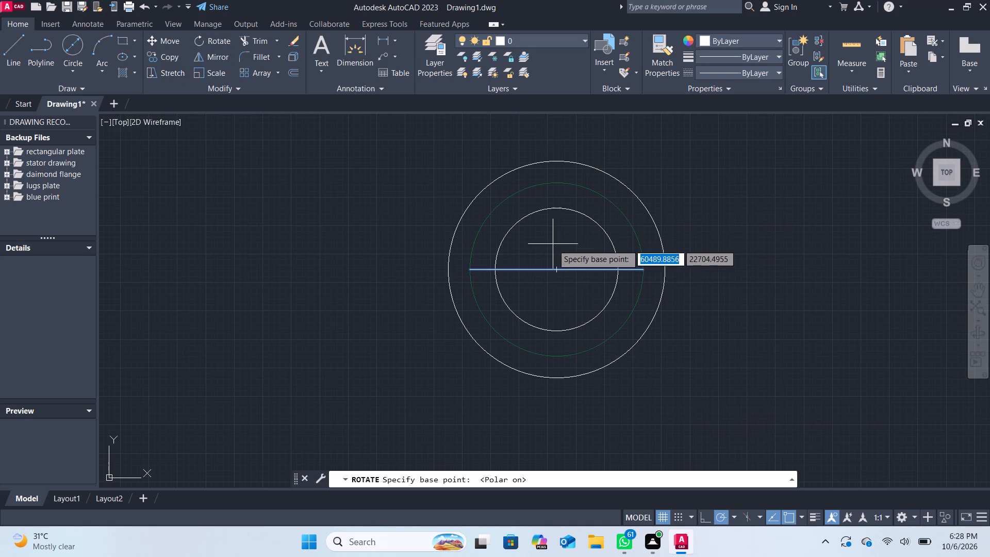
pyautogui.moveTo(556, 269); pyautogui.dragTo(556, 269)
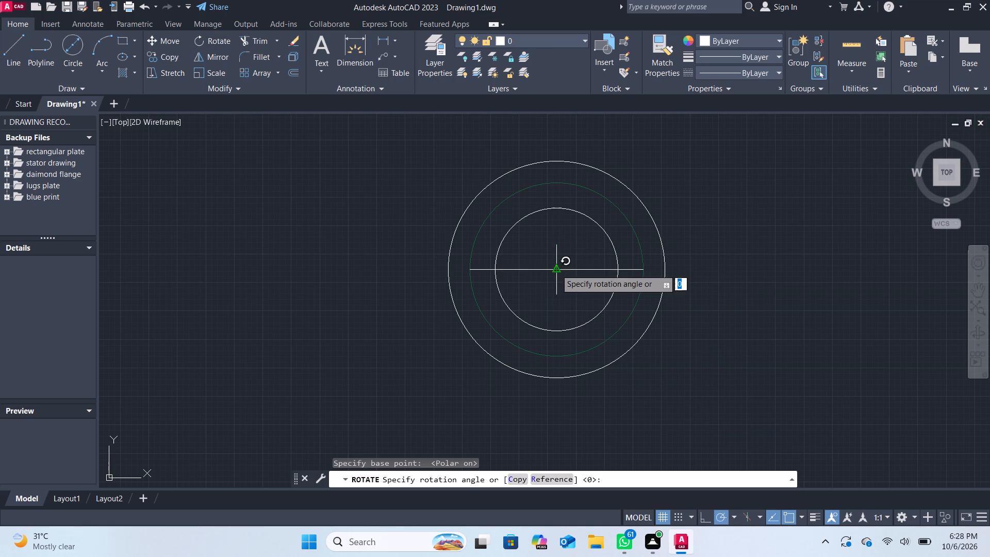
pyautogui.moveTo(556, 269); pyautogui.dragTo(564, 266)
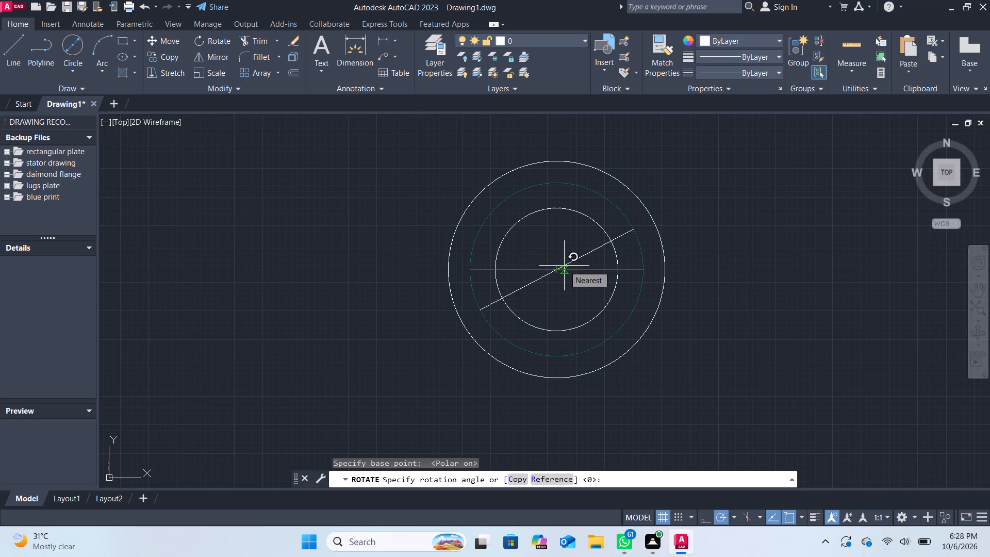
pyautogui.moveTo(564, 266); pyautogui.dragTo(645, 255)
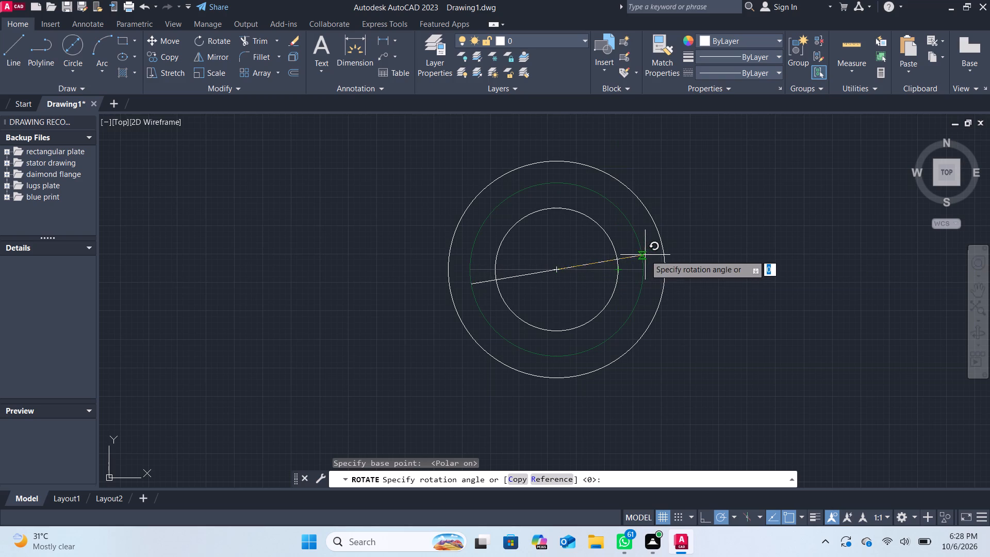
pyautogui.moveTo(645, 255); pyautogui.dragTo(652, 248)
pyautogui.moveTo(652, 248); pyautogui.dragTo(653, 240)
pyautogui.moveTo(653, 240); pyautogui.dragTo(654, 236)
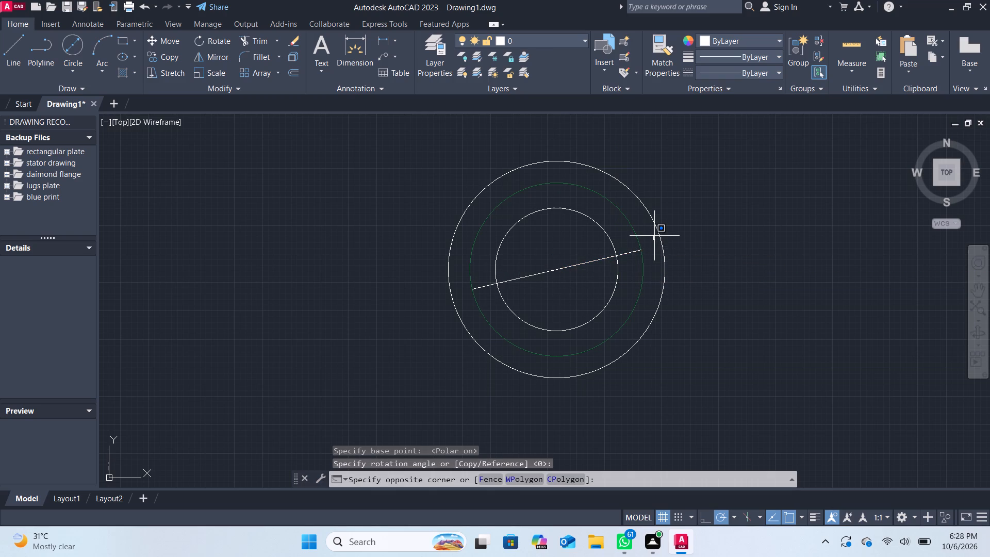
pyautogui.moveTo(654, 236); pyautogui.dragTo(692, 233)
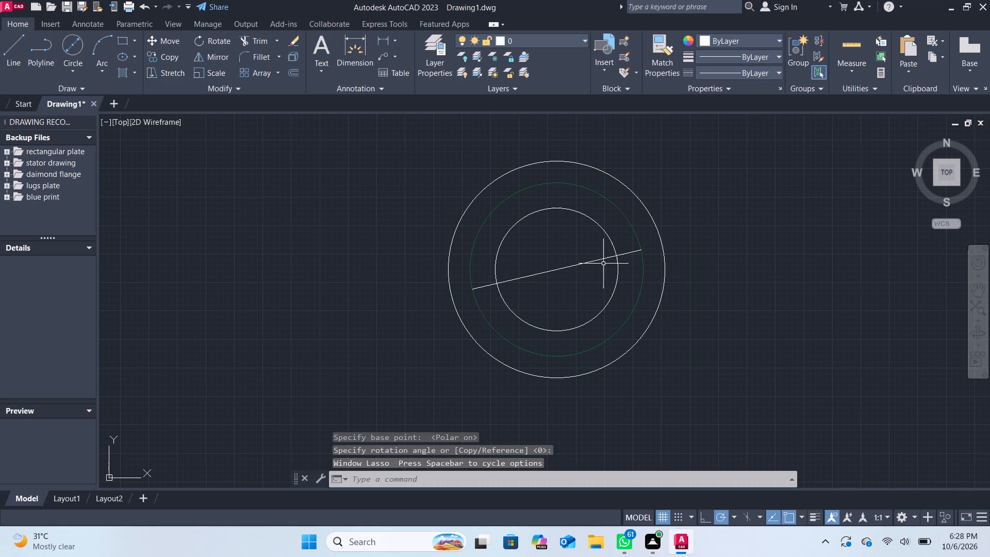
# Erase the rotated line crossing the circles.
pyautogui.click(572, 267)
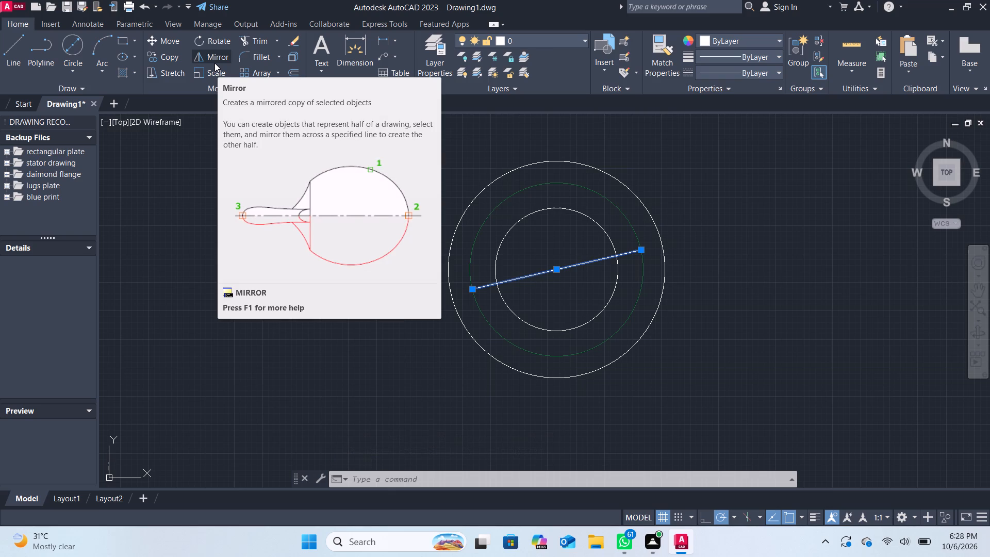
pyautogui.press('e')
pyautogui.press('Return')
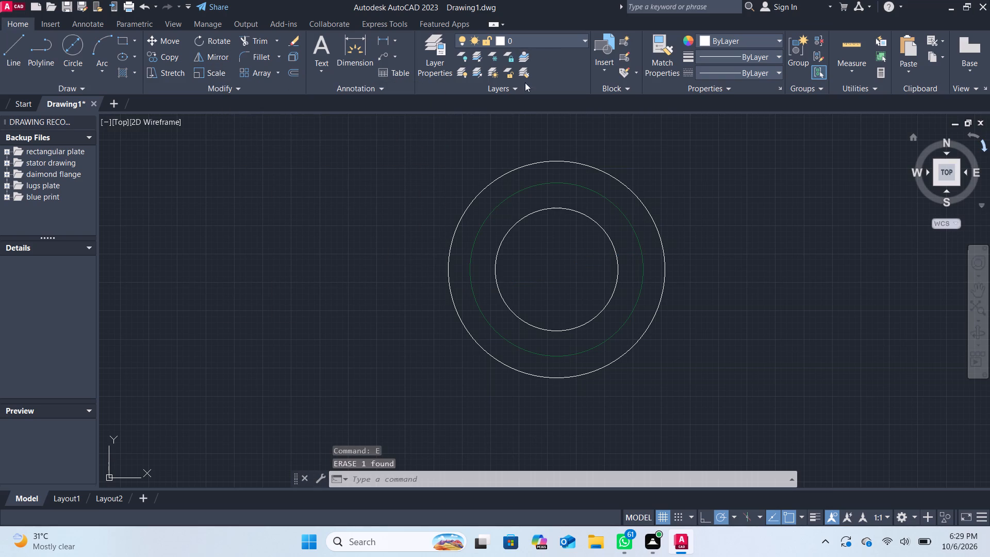
# Draw a line from the circles' common centre to the green circle at about 11° above horizontal.
pyautogui.click(14, 47)
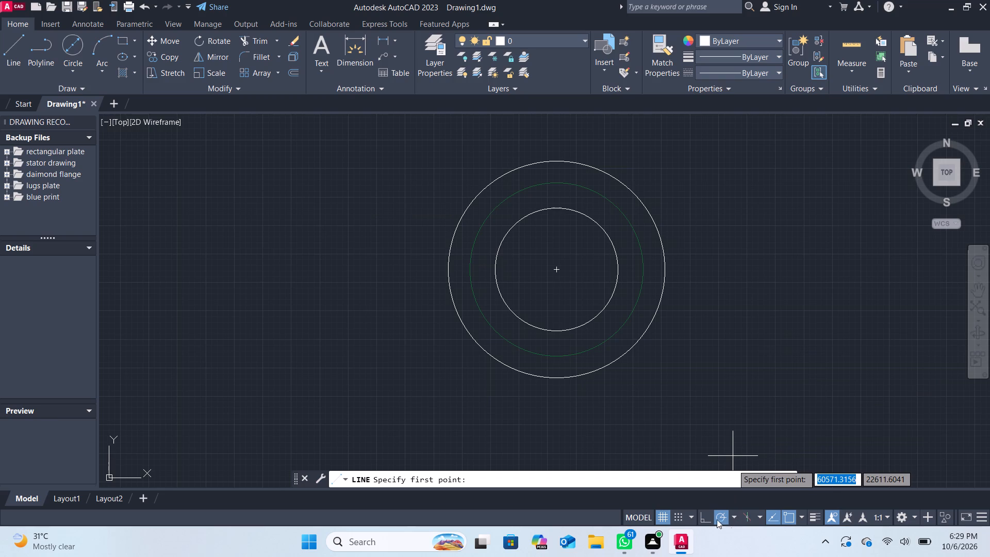
pyautogui.click(556, 271)
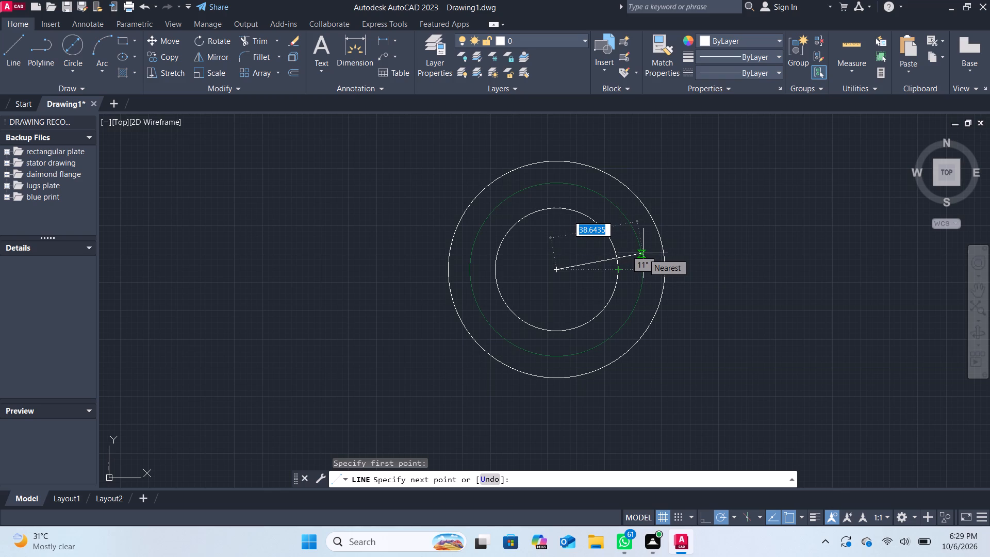
pyautogui.click(643, 253)
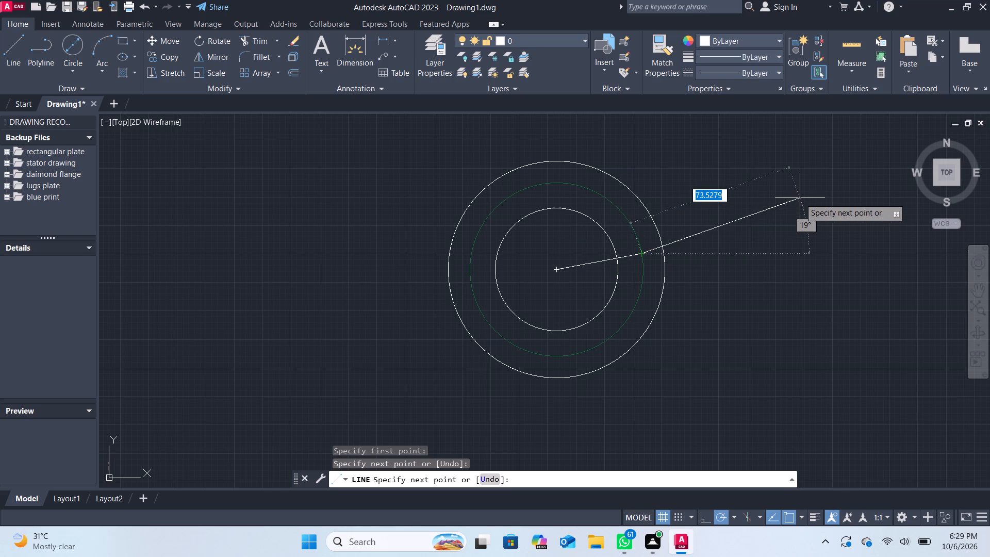
pyautogui.press('Return')
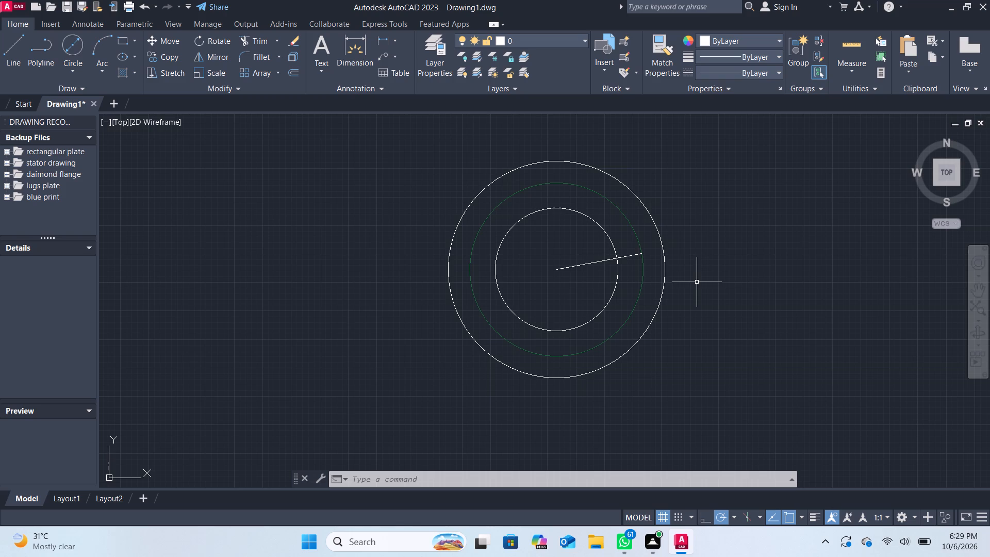
# Draw a second line from the far side of the outer circle to the common centre, collinear with the first angled line.
pyautogui.click(12, 43)
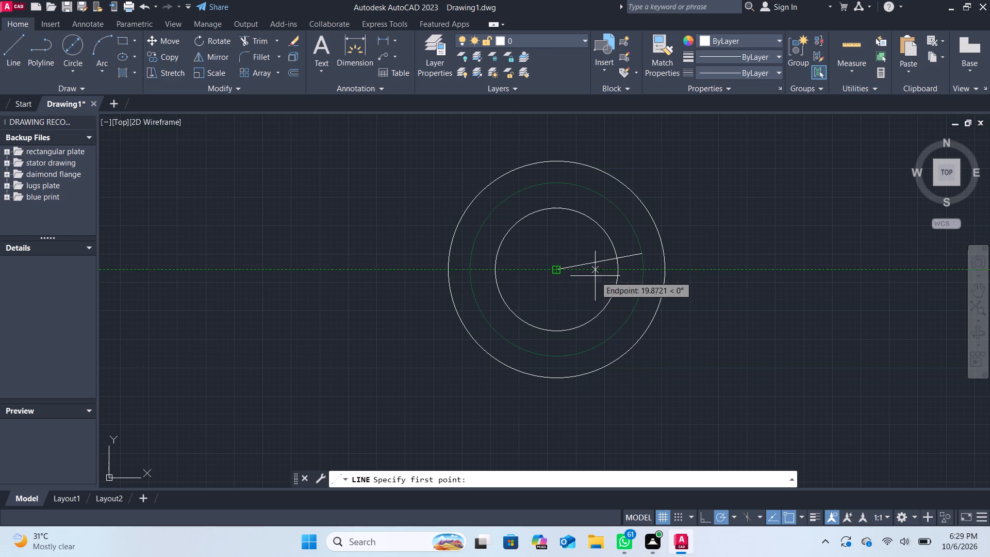
pyautogui.click(449, 289)
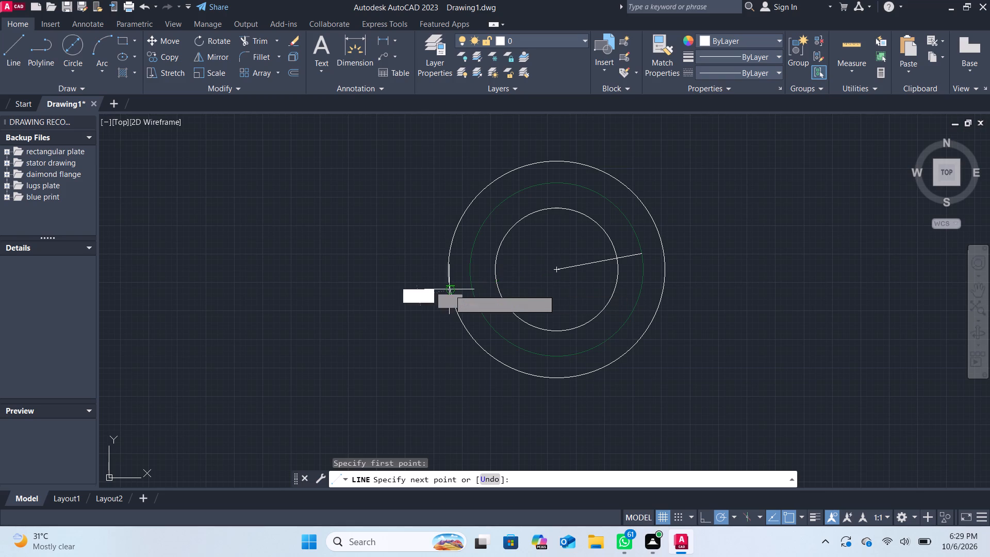
pyautogui.click(559, 273)
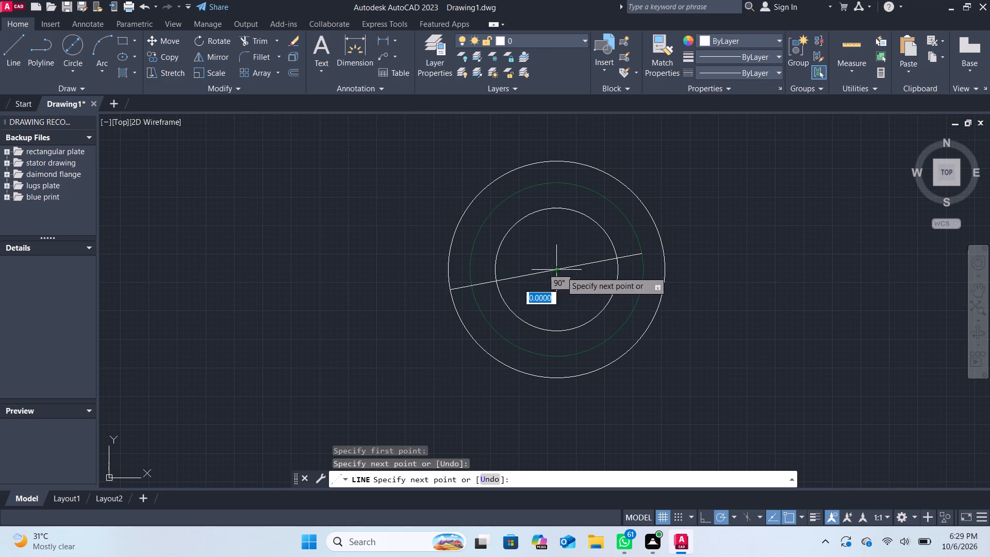
pyautogui.press('Return')
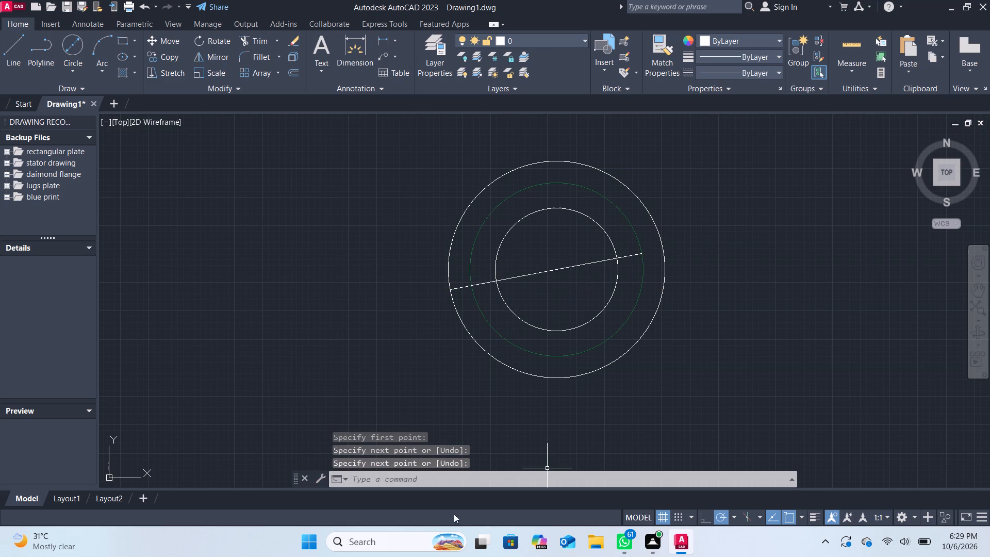
# Join the two collinear angled lines into one, starting with the line that reaches the outer circle.
pyautogui.click(412, 471)
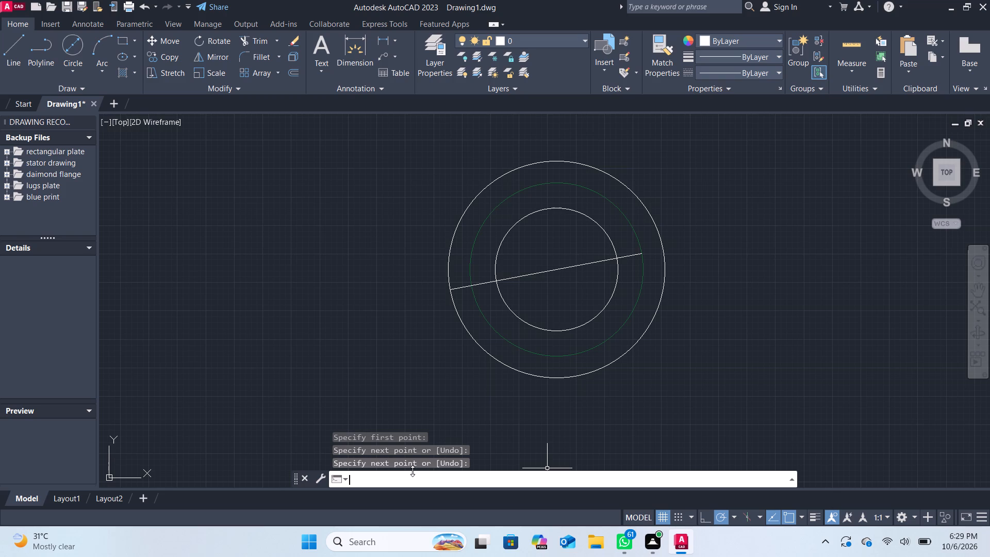
pyautogui.write('join')
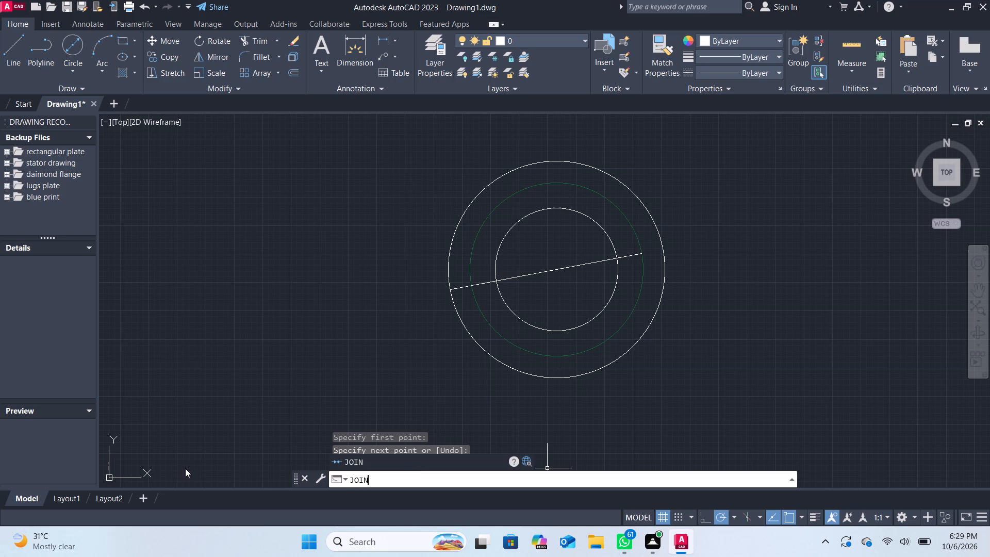
pyautogui.click(368, 466)
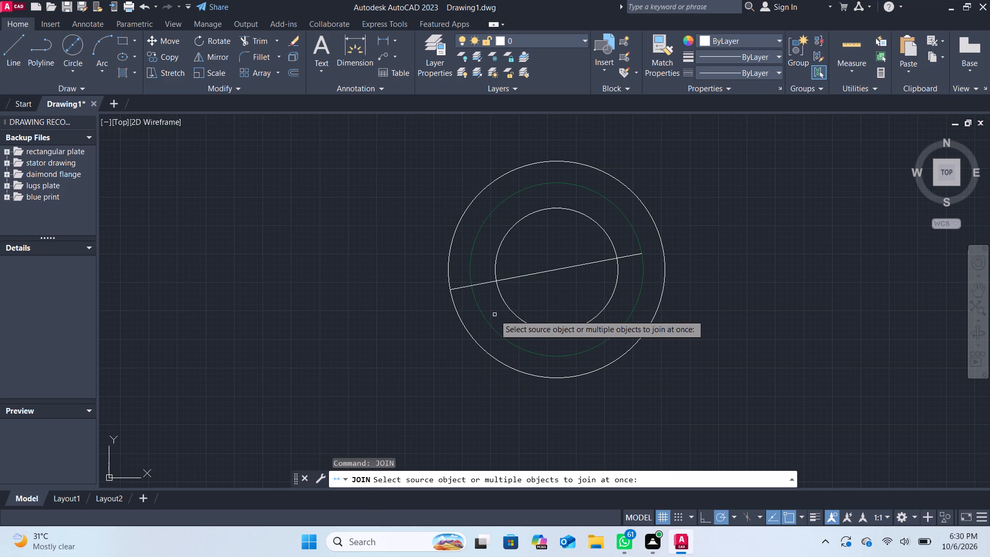
pyautogui.click(487, 284)
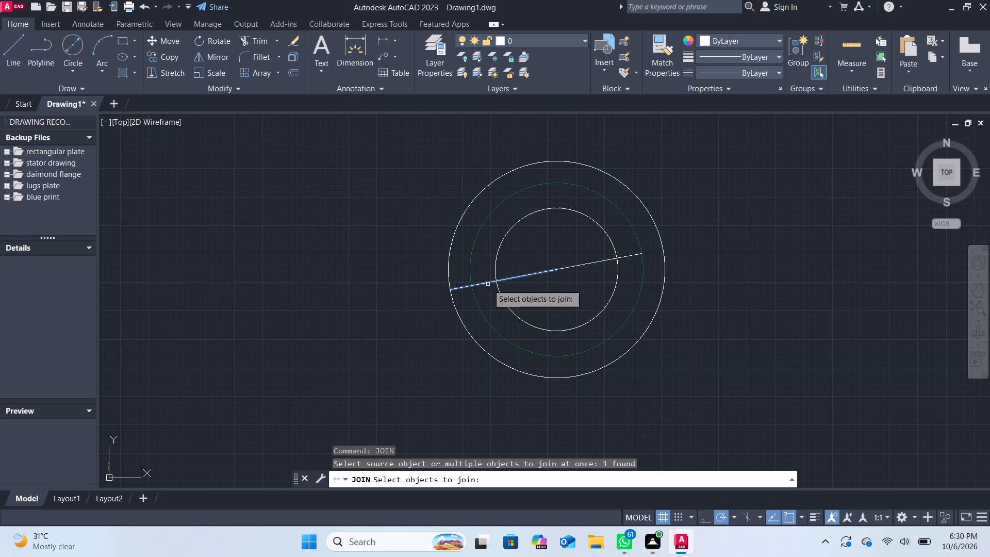
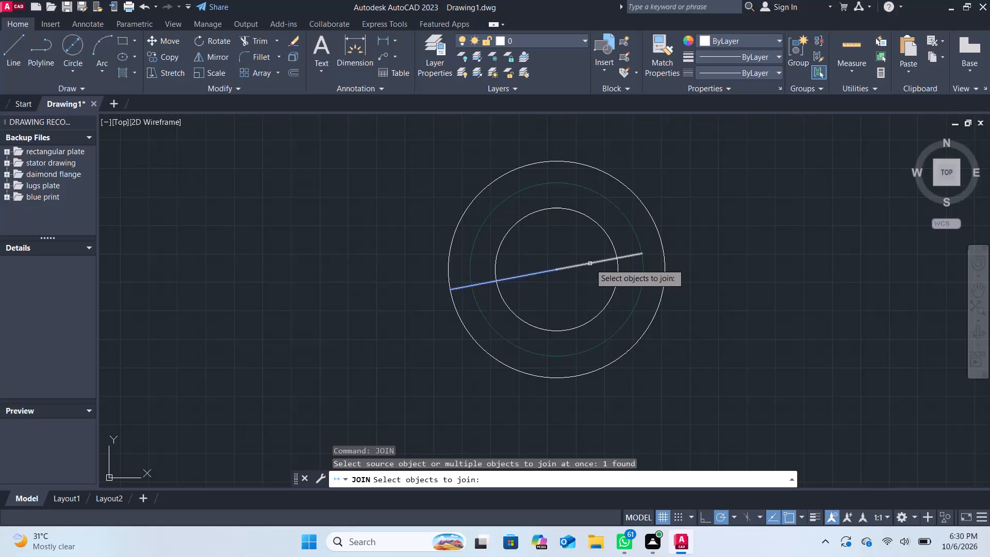
# Add the angled line ending on the green circle to the join and complete it as a single line.
pyautogui.click(590, 264)
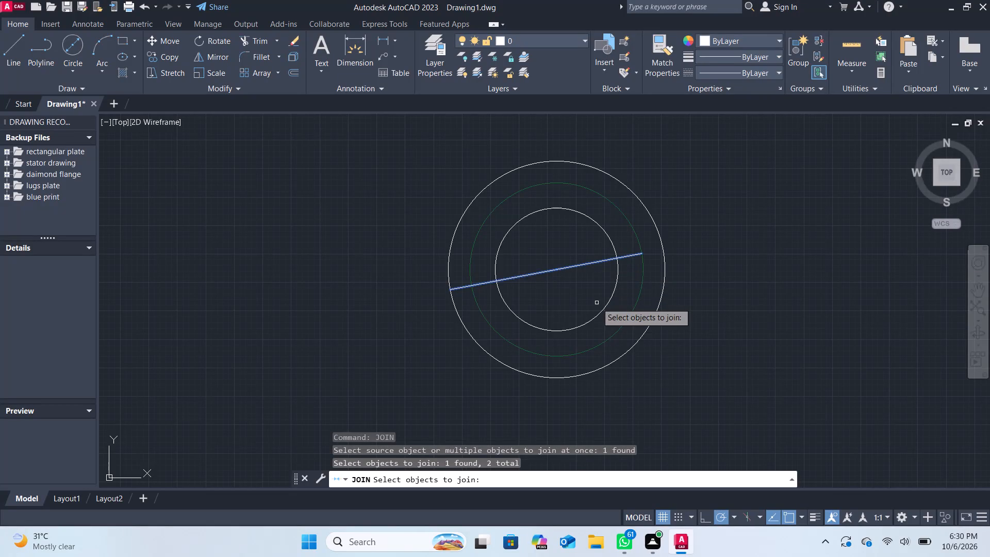
pyautogui.press('Return')
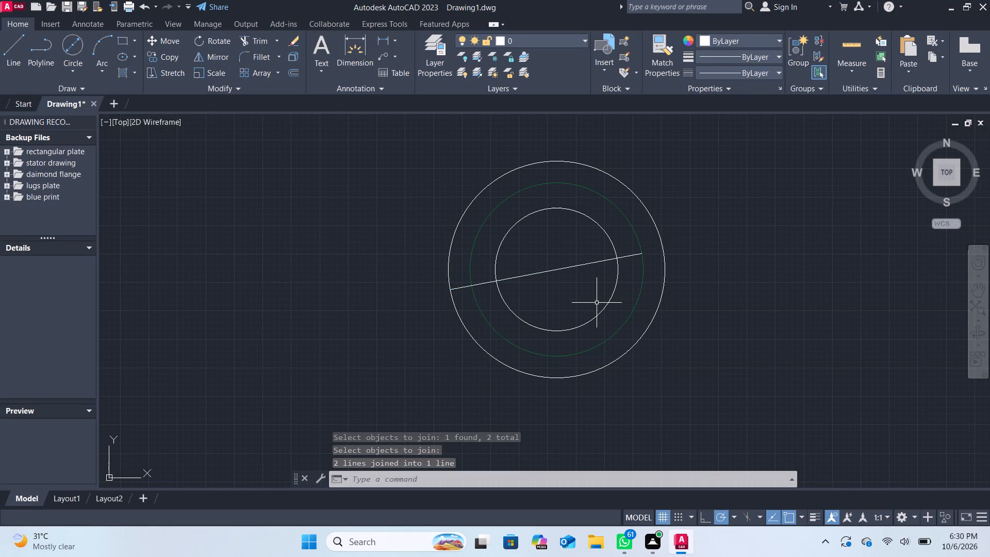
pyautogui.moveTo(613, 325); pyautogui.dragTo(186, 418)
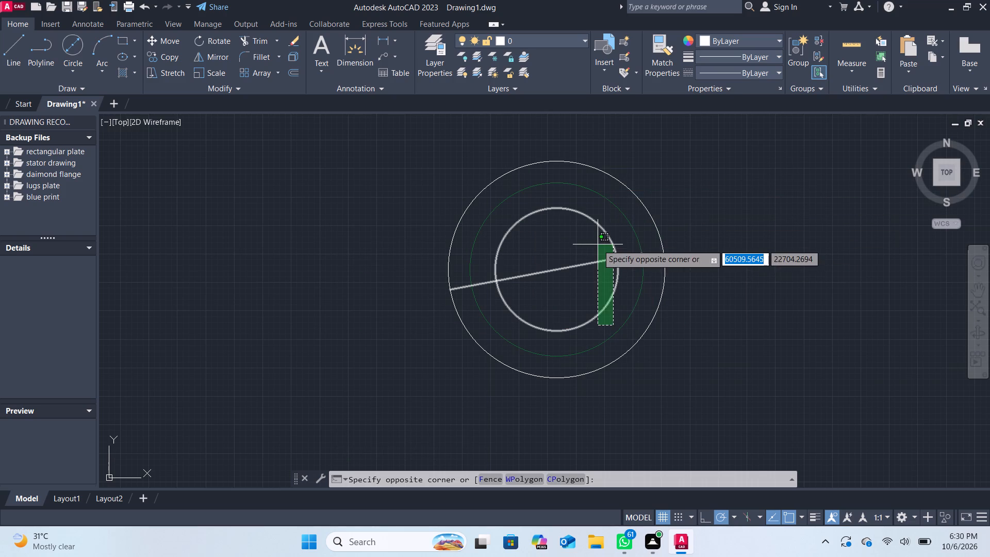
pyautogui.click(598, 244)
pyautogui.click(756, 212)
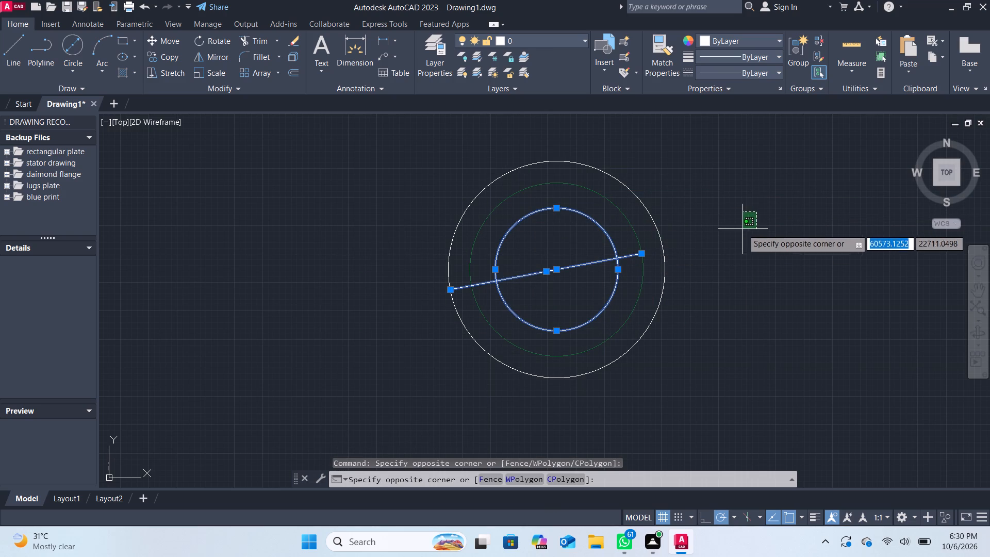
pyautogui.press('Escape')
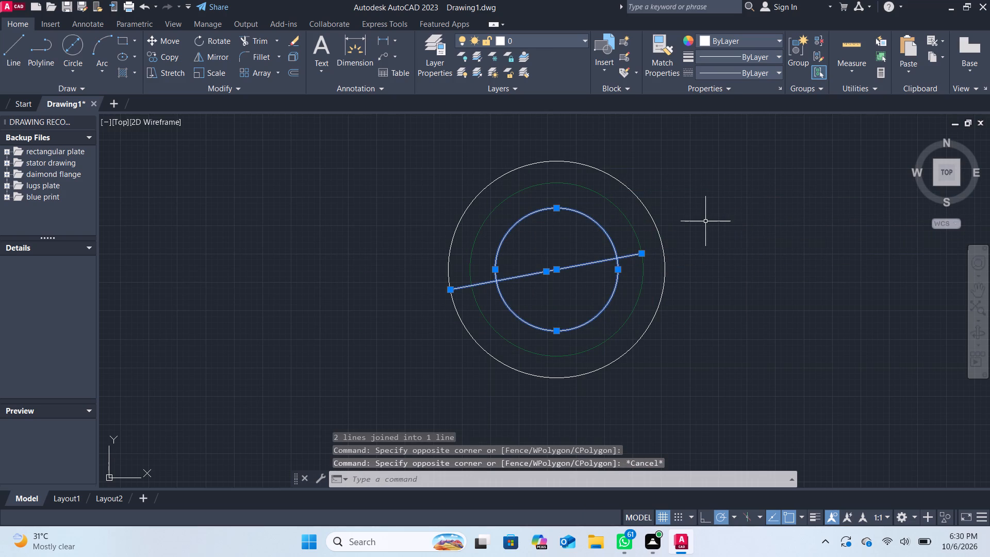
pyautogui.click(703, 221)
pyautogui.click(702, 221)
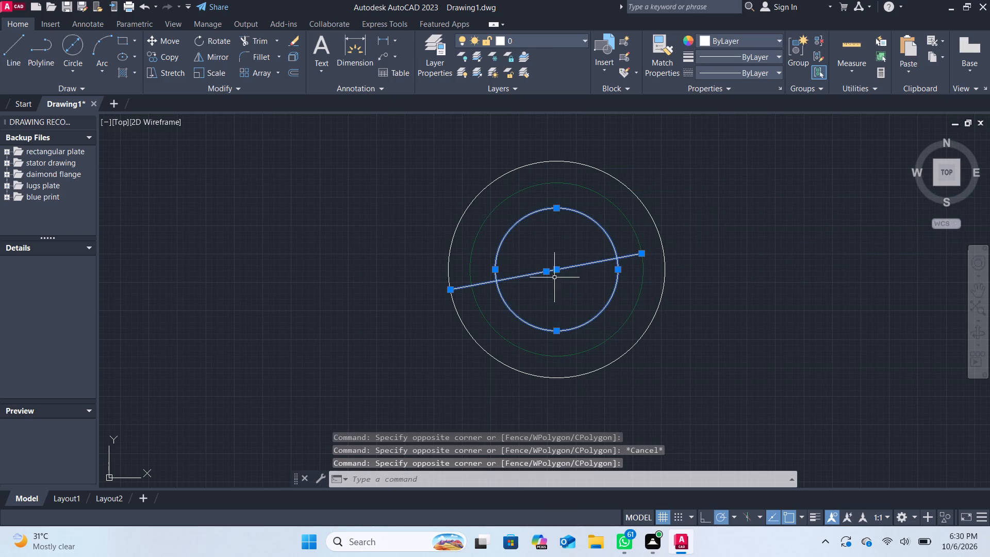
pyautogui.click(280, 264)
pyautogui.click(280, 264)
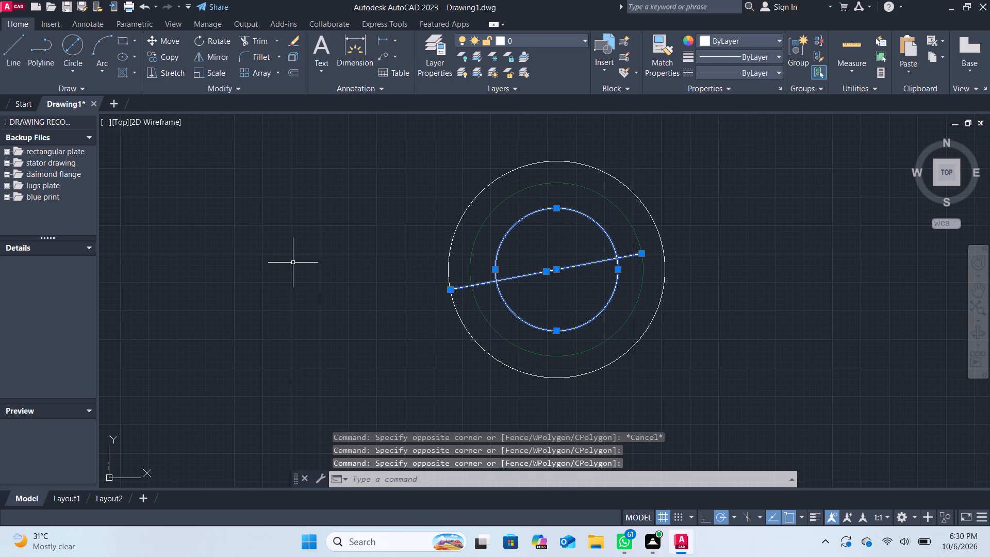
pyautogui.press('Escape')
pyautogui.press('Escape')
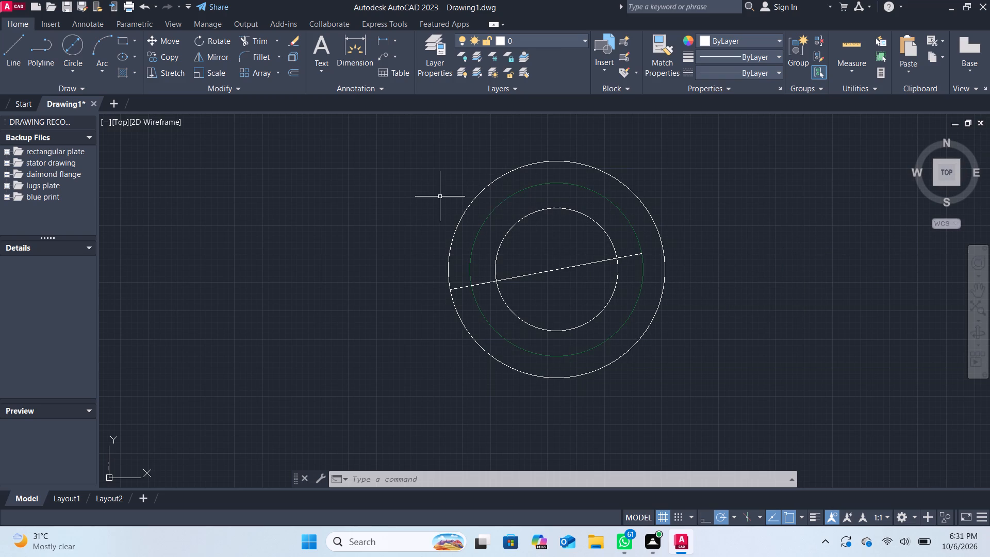
# Draw a circle of radius 27 centred where the angled line's lower end crosses the green circle.
pyautogui.click(75, 57)
pyautogui.click(76, 68)
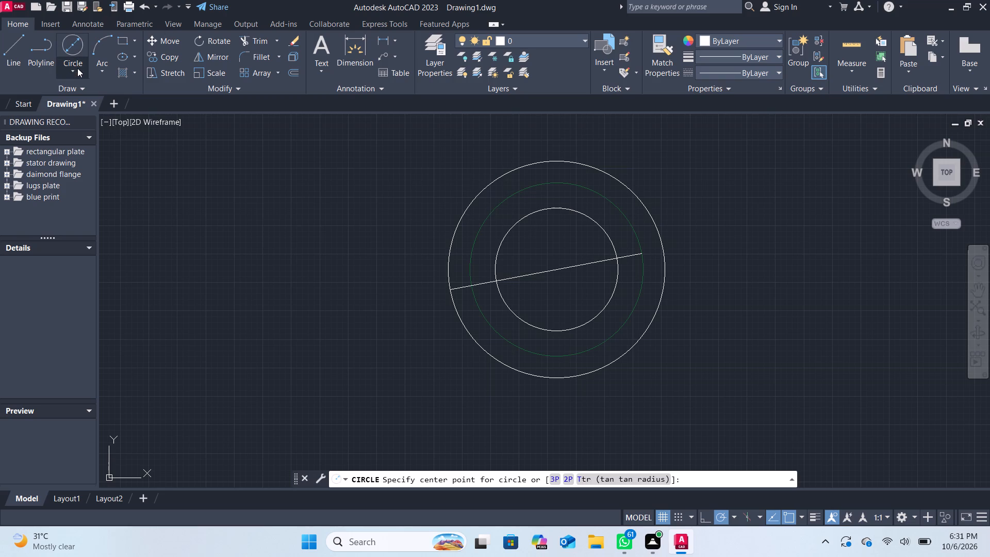
pyautogui.click(103, 95)
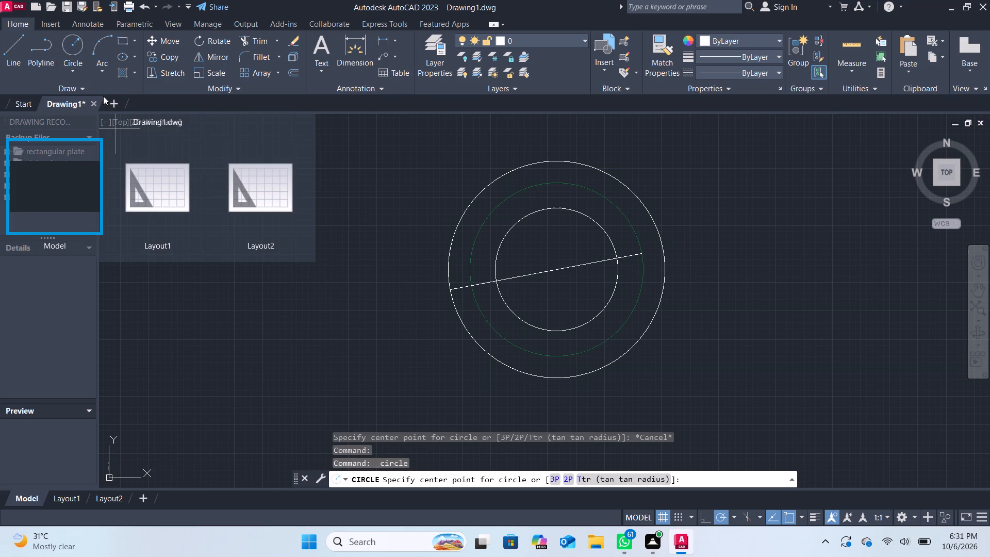
pyautogui.click(468, 289)
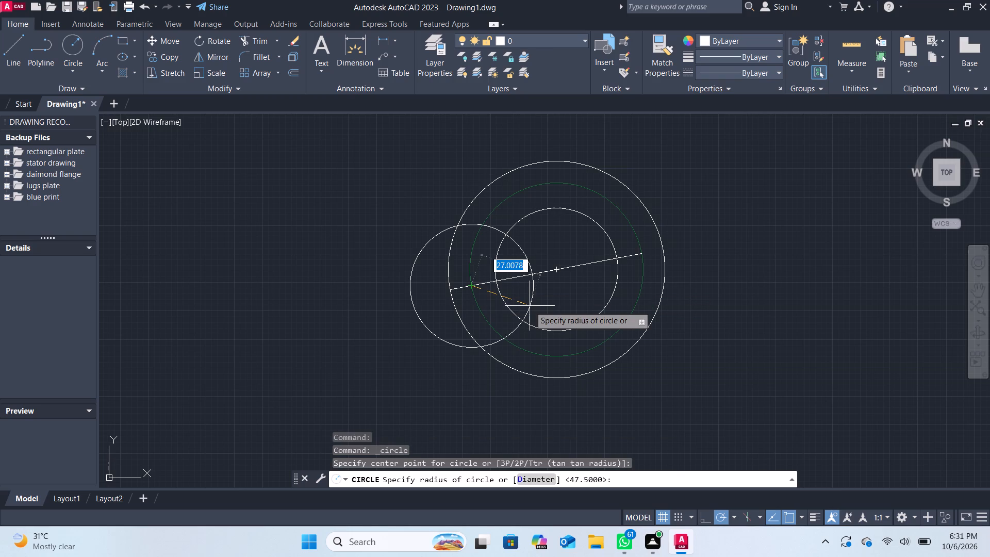
pyautogui.write('27')
pyautogui.press('Return')
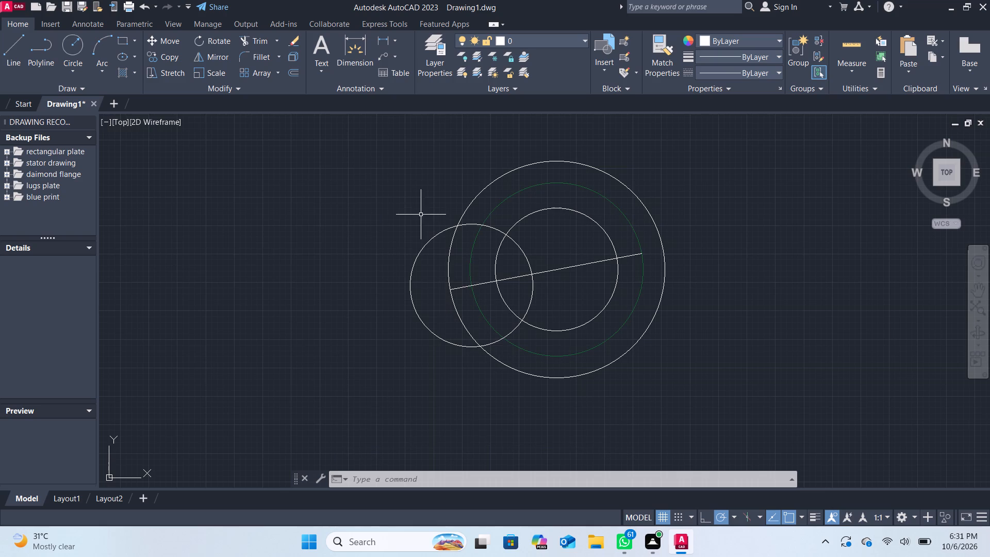
pyautogui.moveTo(280, 285); pyautogui.dragTo(36, 170)
pyautogui.click(161, 231)
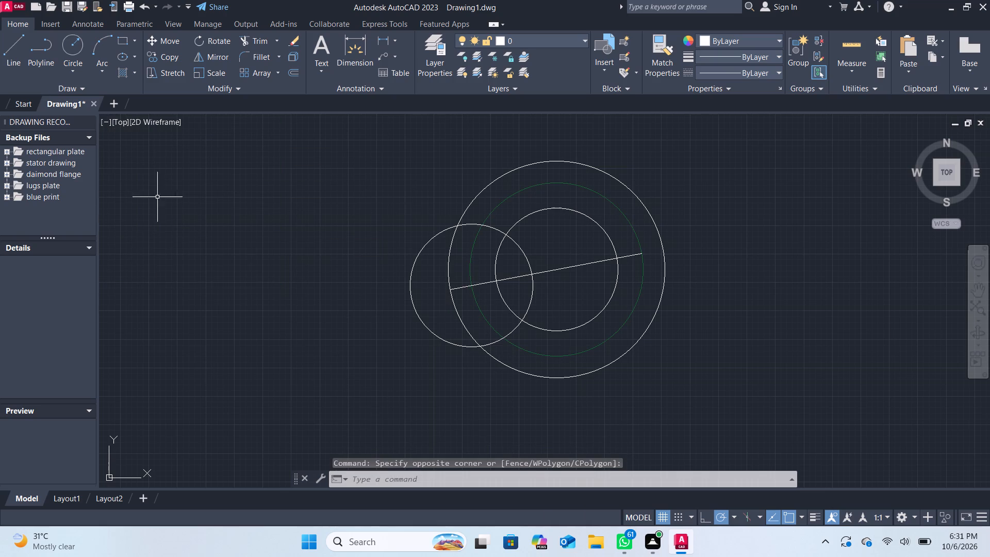
# Trim the radius 27 circle, keeping only its arc inside the innermost concentric circle.
pyautogui.click(266, 47)
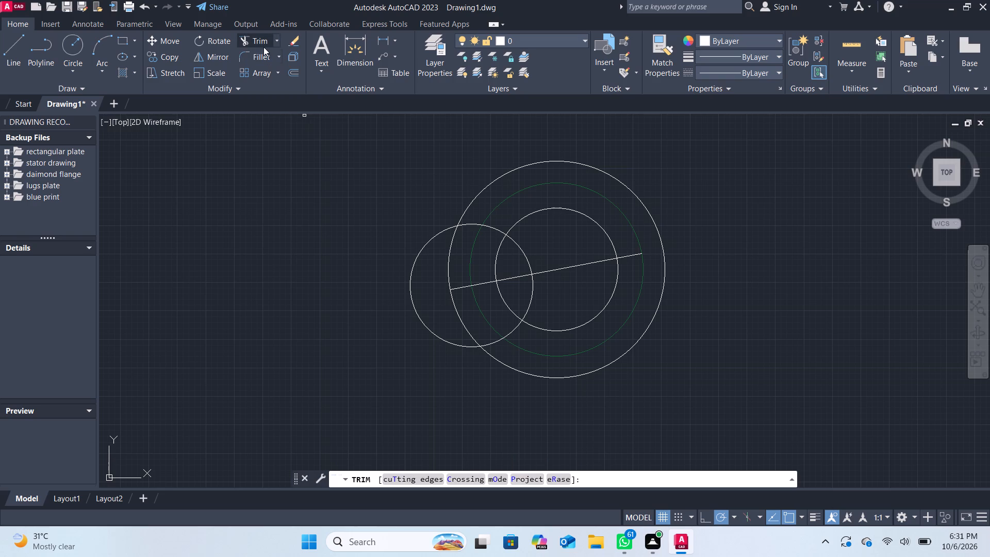
pyautogui.click(490, 227)
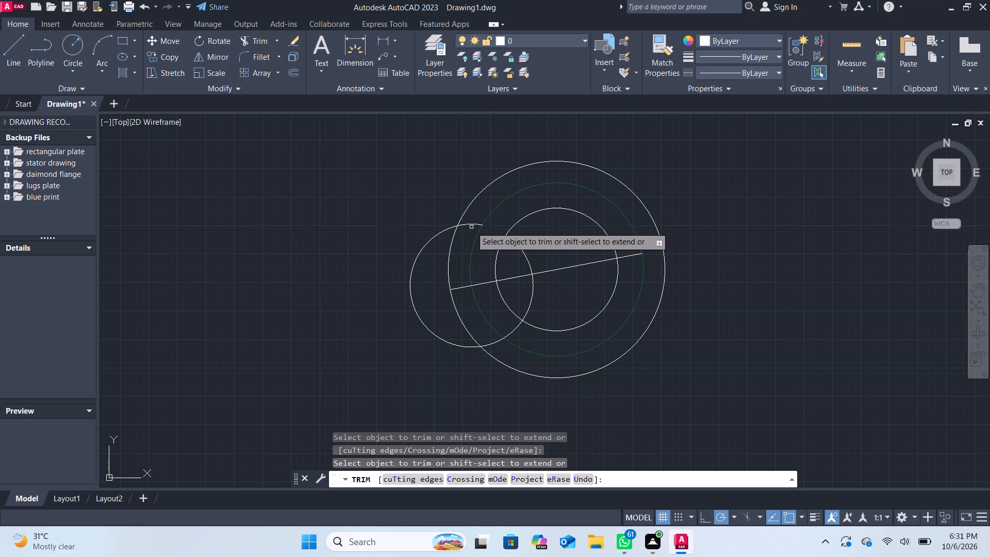
pyautogui.click(472, 225)
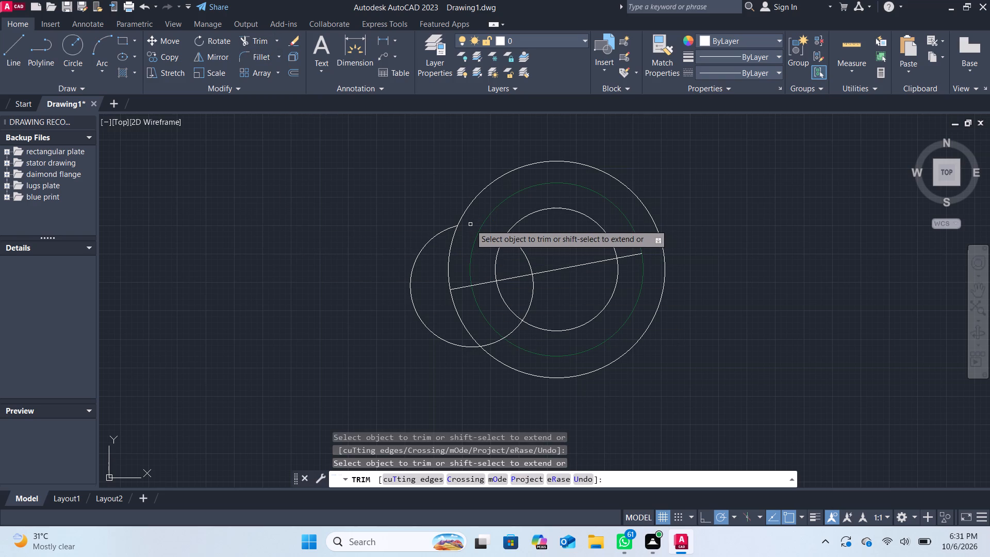
pyautogui.click(430, 239)
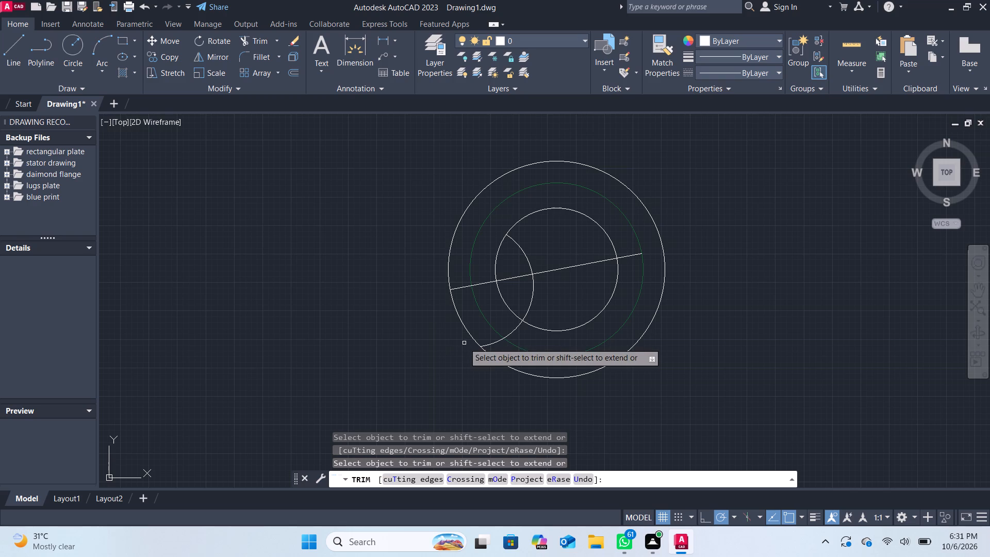
pyautogui.click(518, 331)
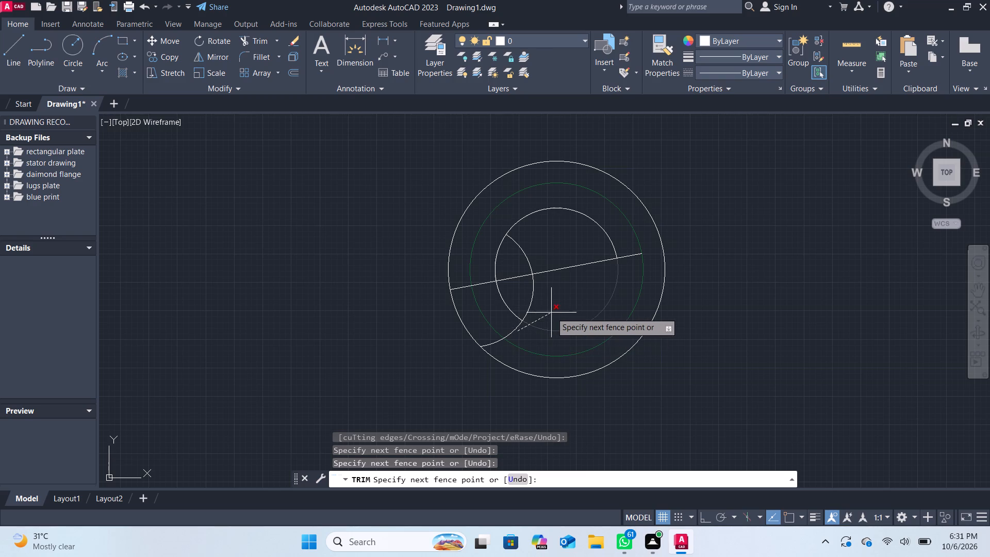
pyautogui.scroll(1, 561, 312)
pyautogui.click(492, 339)
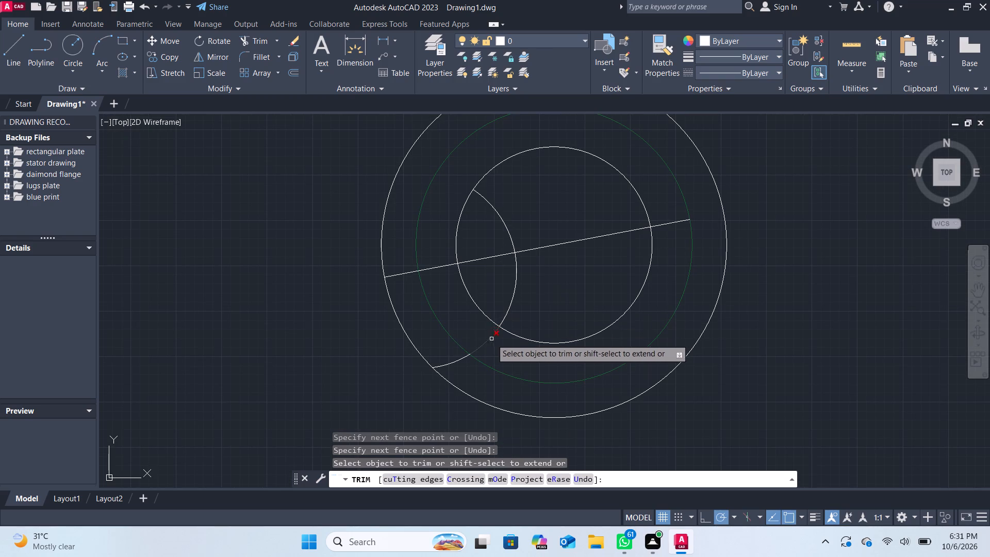
pyautogui.moveTo(479, 332); pyautogui.dragTo(494, 349)
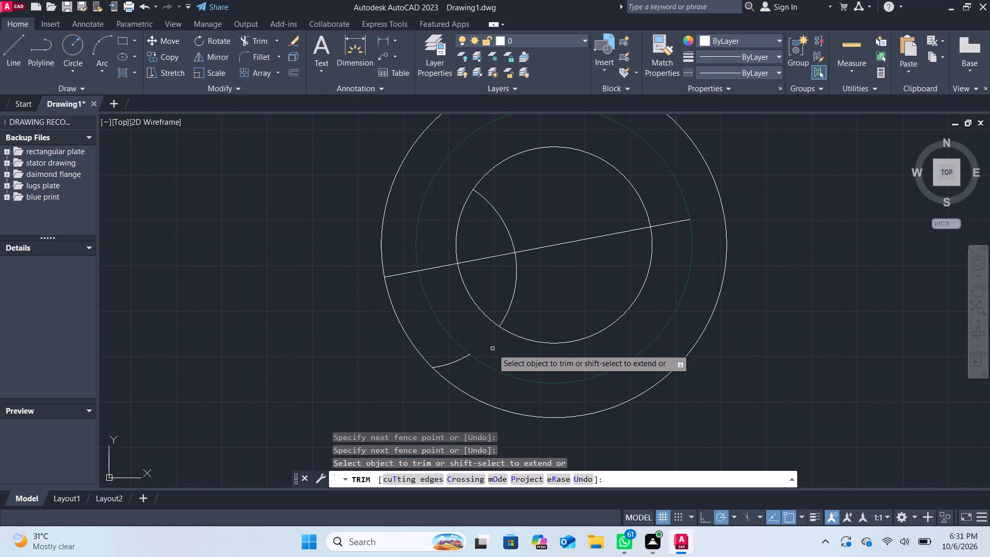
pyautogui.scroll(1, 492, 348)
pyautogui.moveTo(438, 377); pyautogui.dragTo(430, 369)
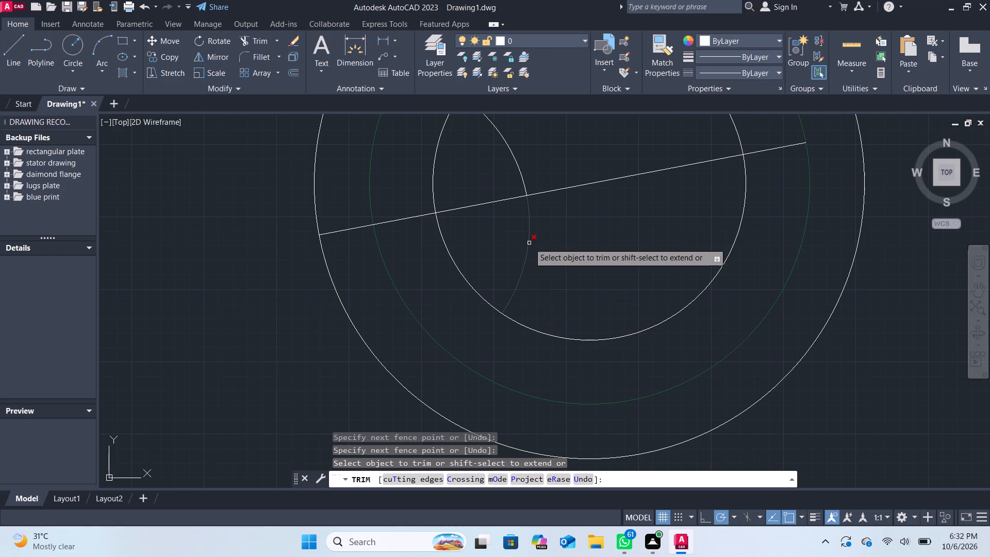
pyautogui.scroll(-2, 559, 273)
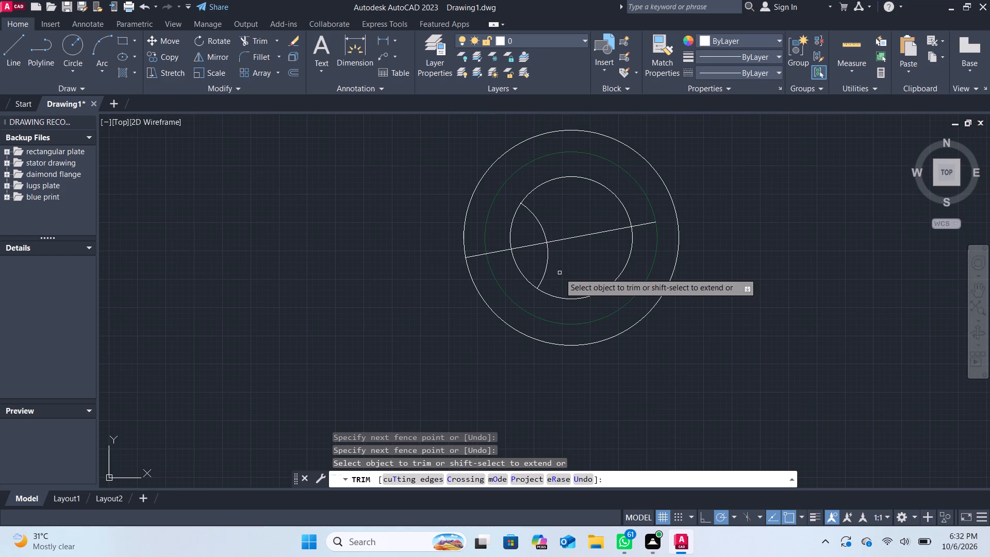
# Trim away the part of the innermost circle cut off by the radius 27 arc, leaving a crescent-like outline.
pyautogui.click(514, 215)
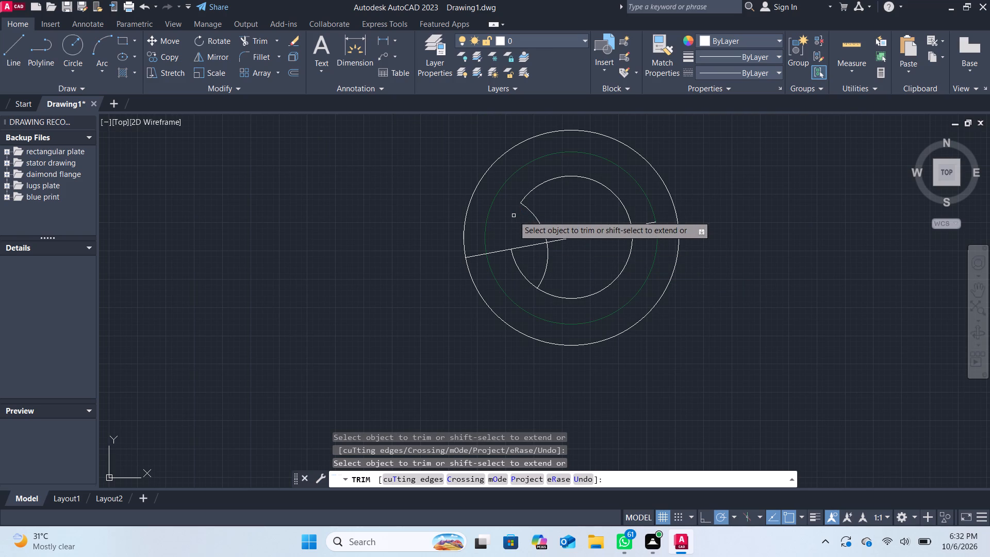
pyautogui.click(515, 261)
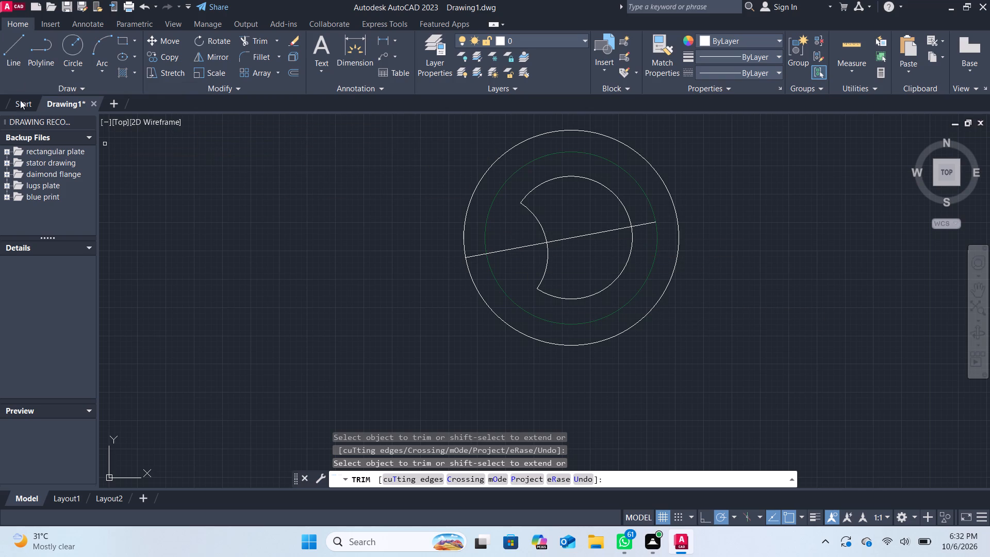
# Draw a horizontal line from the common centre at 180°, extending well past the outer circle.
pyautogui.click(21, 52)
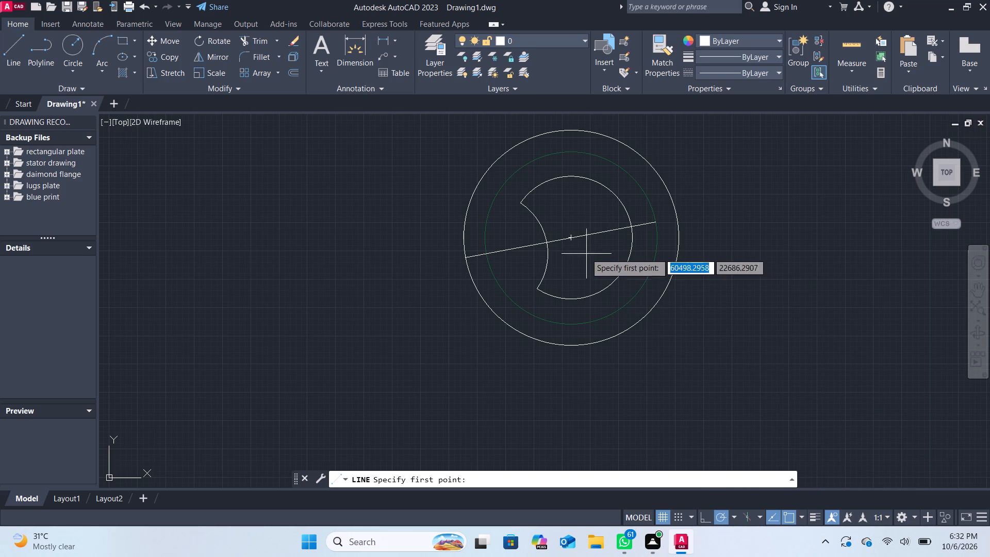
pyautogui.moveTo(570, 241); pyautogui.dragTo(565, 241)
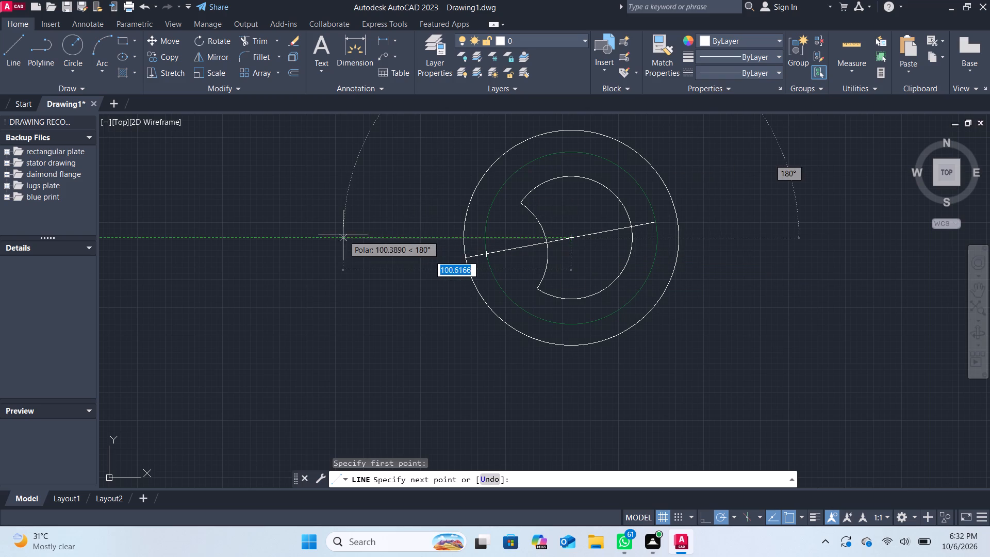
pyautogui.click(326, 237)
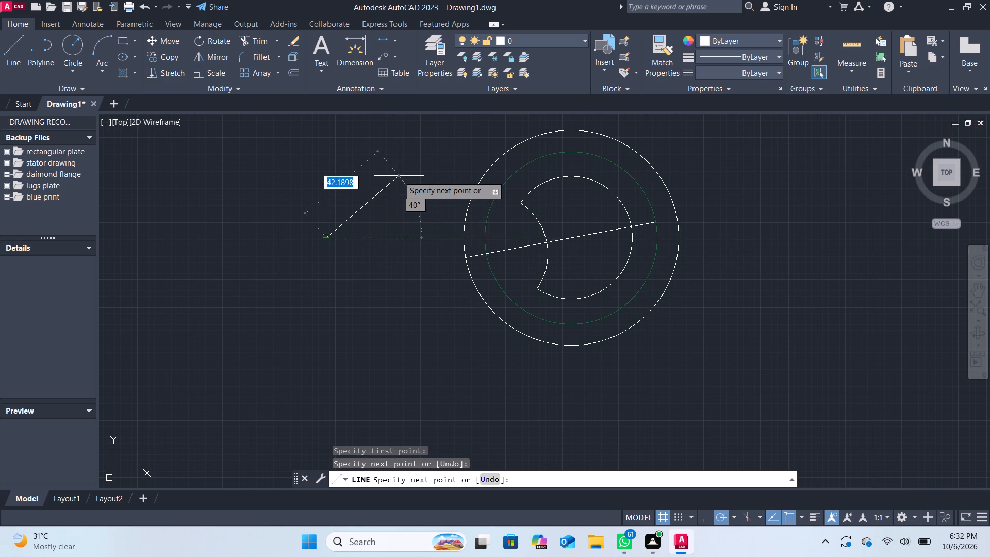
pyautogui.press('Return')
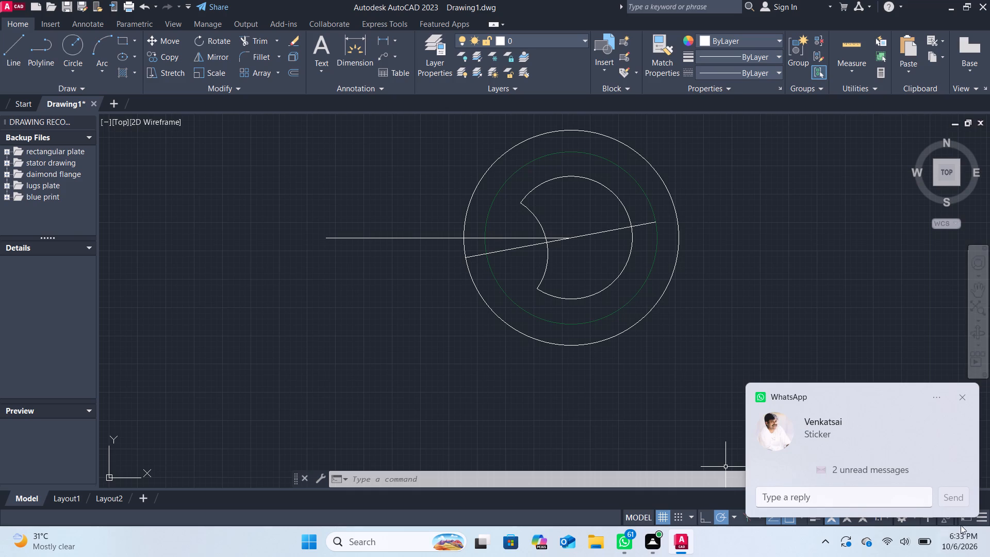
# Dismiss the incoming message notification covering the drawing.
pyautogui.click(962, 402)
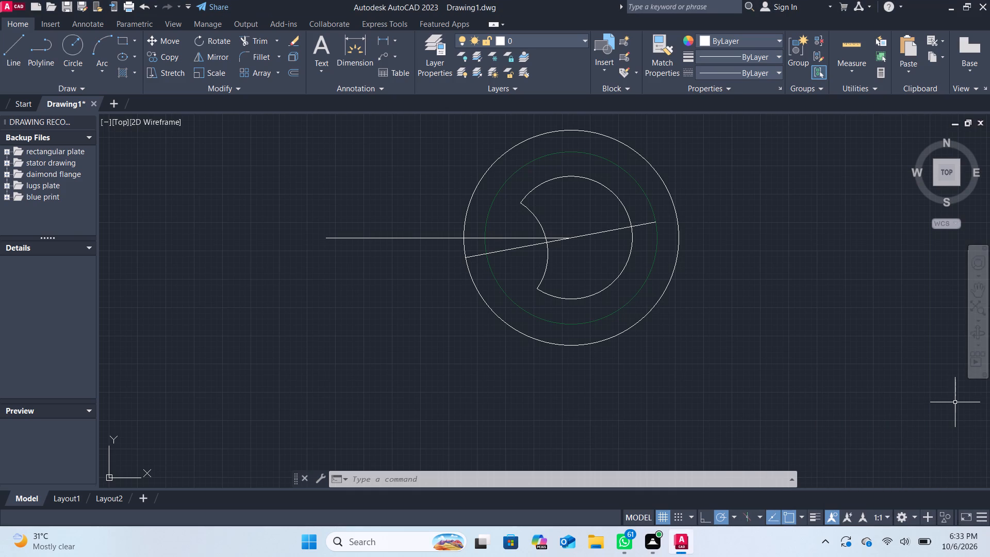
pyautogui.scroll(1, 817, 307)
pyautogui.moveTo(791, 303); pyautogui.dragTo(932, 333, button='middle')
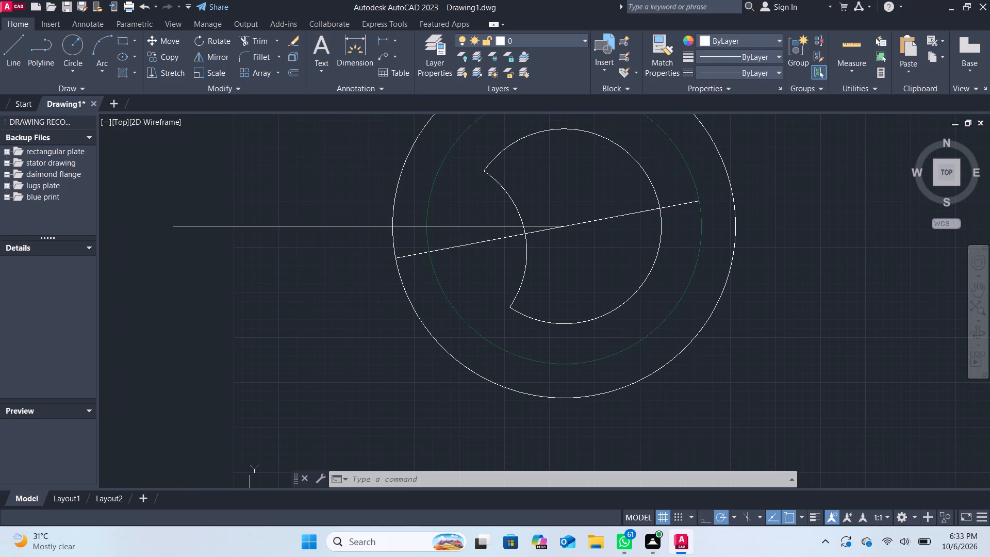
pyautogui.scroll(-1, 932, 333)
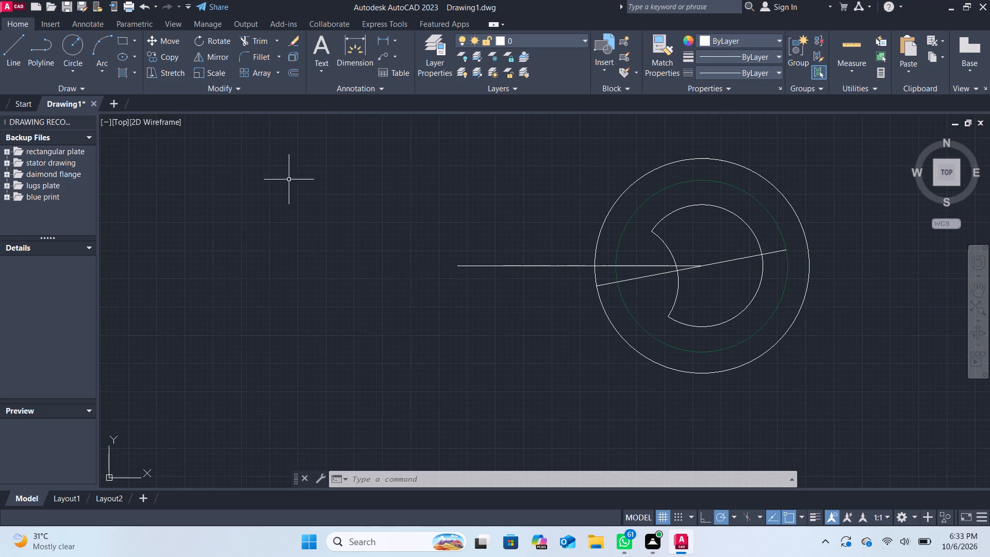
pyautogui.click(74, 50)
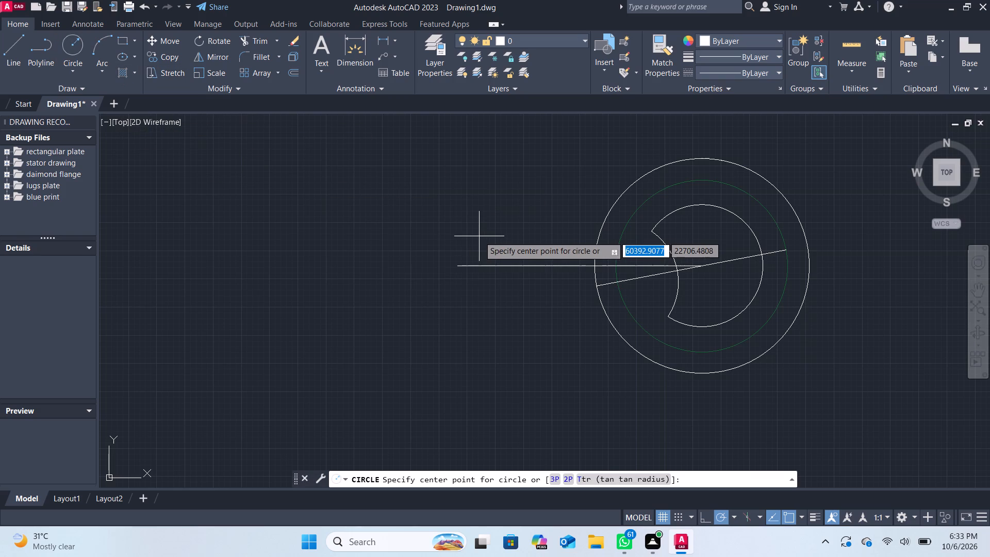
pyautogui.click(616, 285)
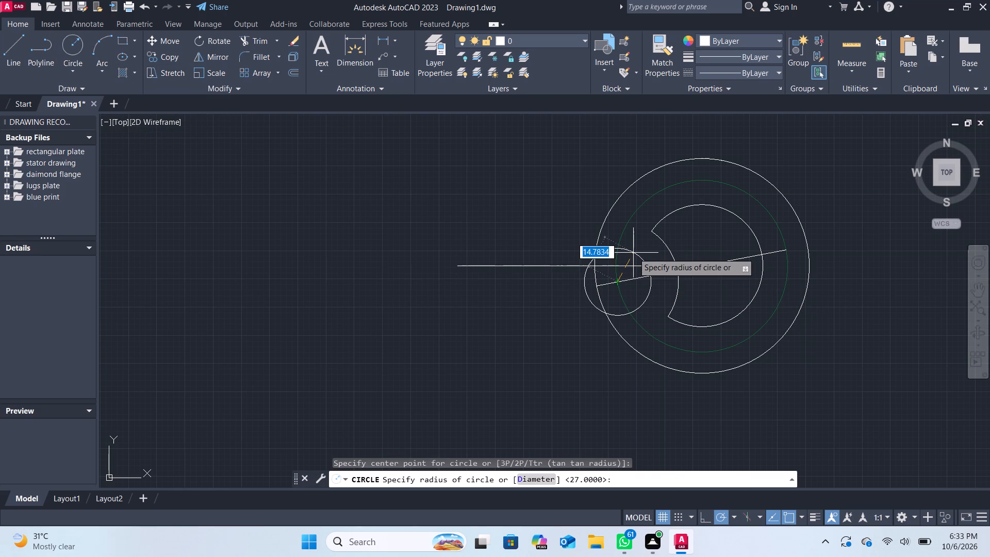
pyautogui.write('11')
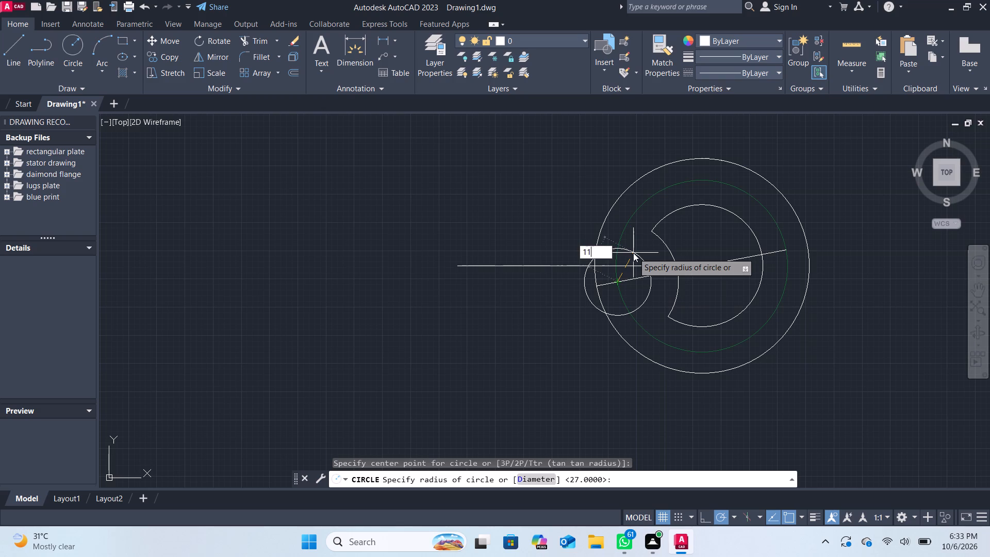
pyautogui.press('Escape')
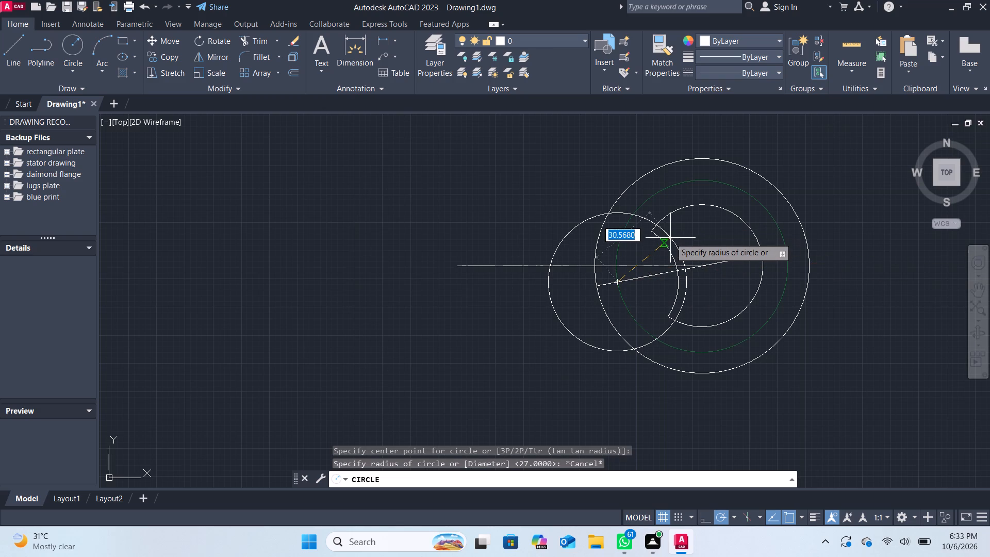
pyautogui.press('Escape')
# Trim the short end of the angled centre line lying between the green circle and the outermost circle.
pyautogui.scroll(1, 628, 249)
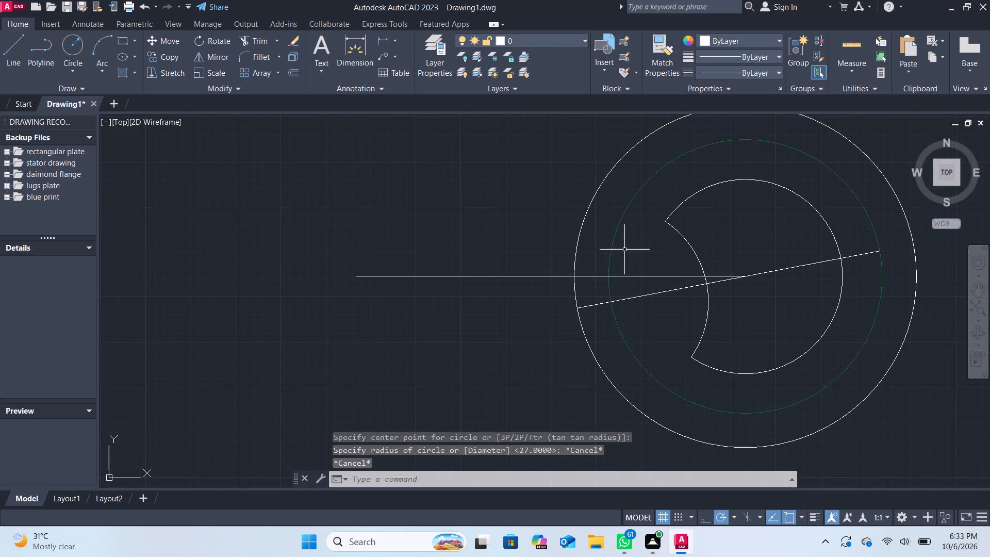
pyautogui.click(255, 40)
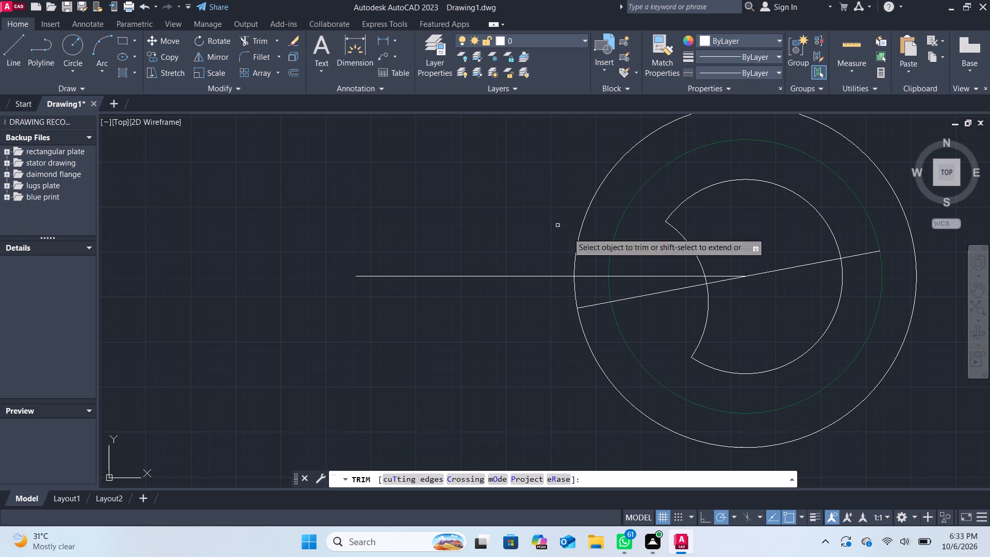
pyautogui.click(598, 306)
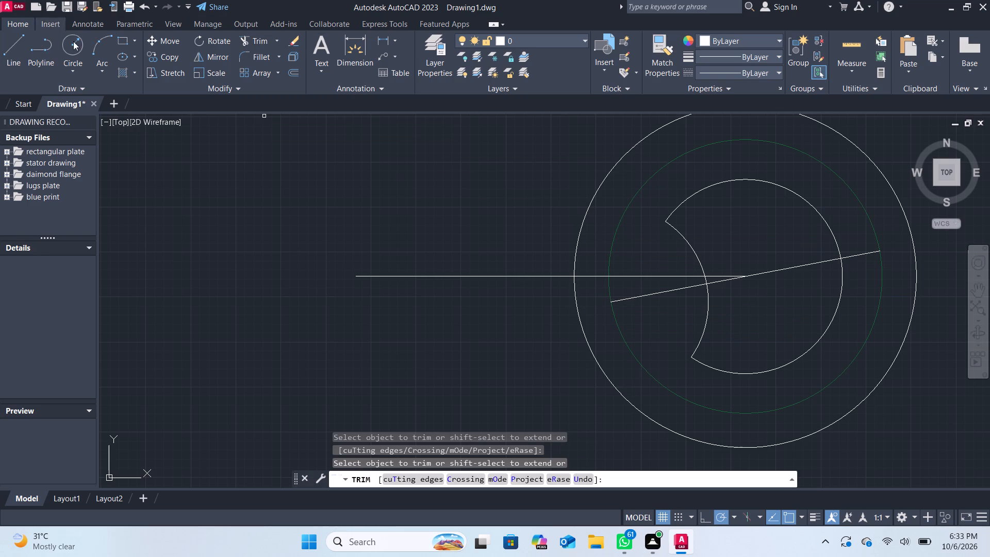
# Draw a diameter 11 circle centred where the trimmed end of the angled centre line meets the green circle.
pyautogui.click(78, 64)
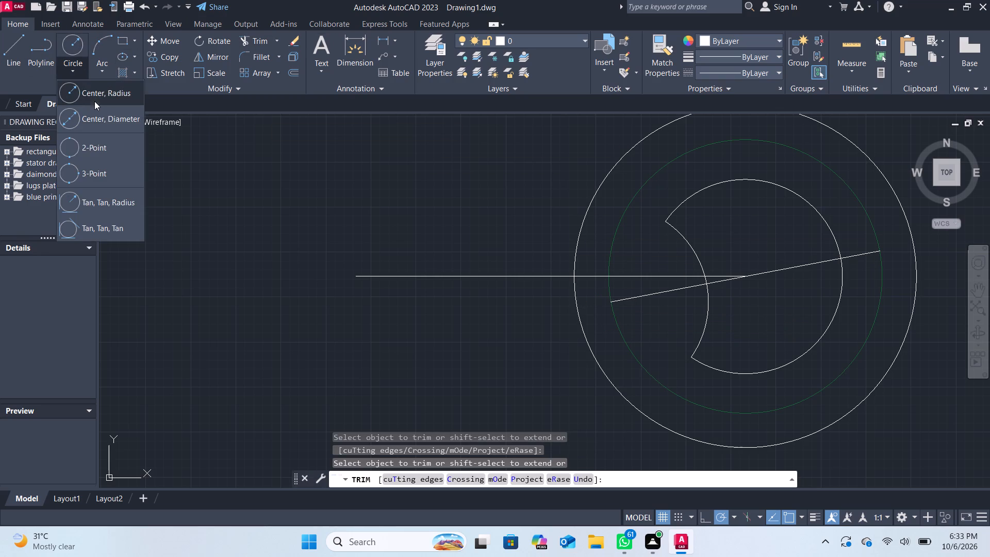
pyautogui.click(103, 115)
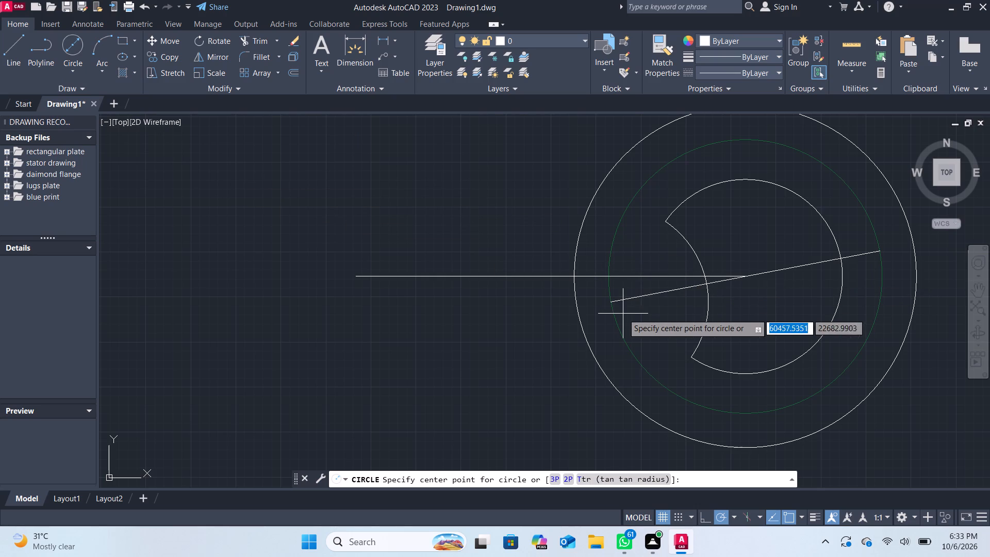
pyautogui.click(607, 299)
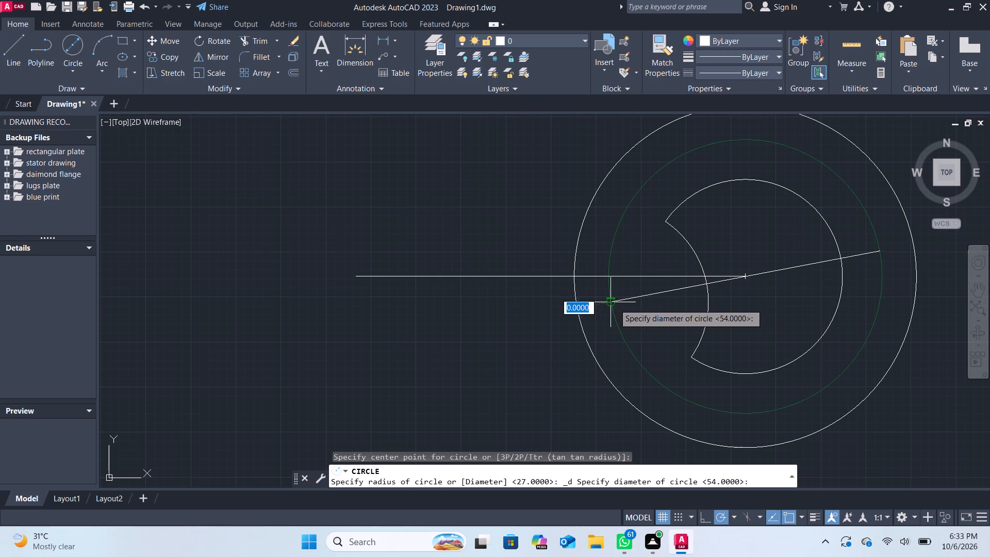
pyautogui.write('11')
pyautogui.press('Return')
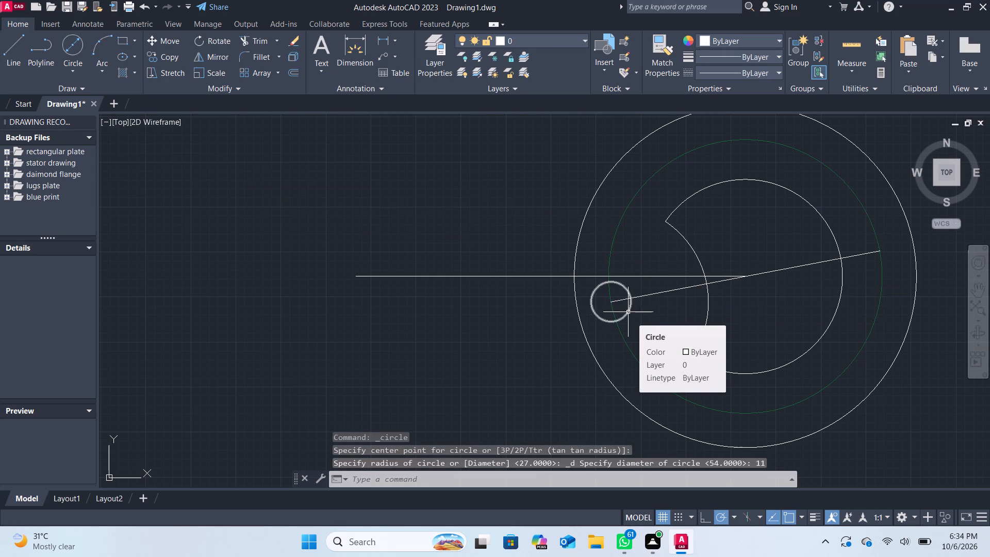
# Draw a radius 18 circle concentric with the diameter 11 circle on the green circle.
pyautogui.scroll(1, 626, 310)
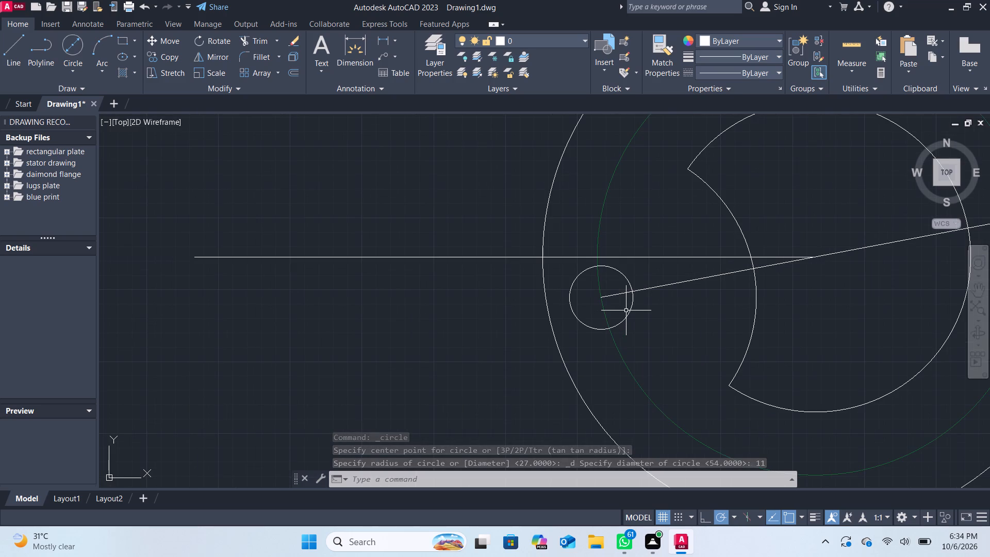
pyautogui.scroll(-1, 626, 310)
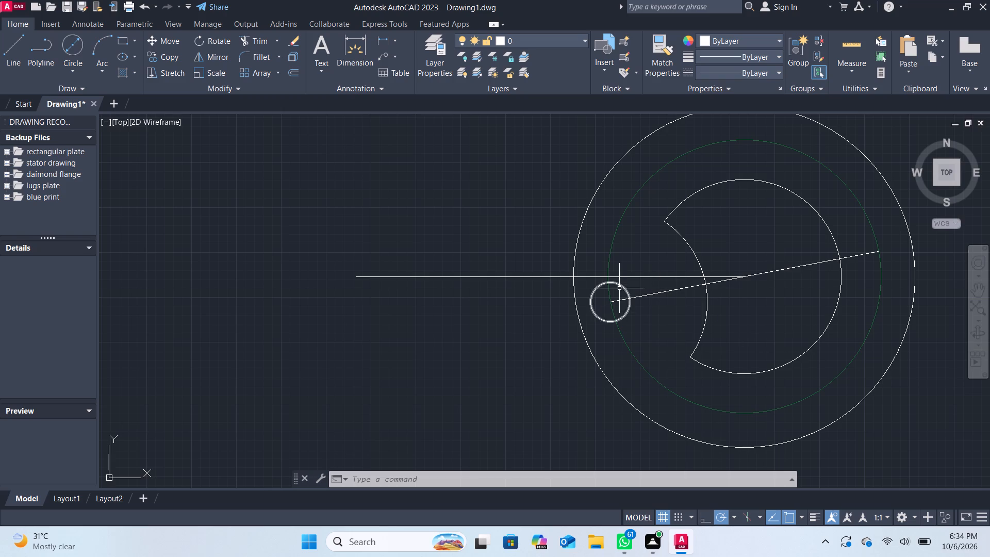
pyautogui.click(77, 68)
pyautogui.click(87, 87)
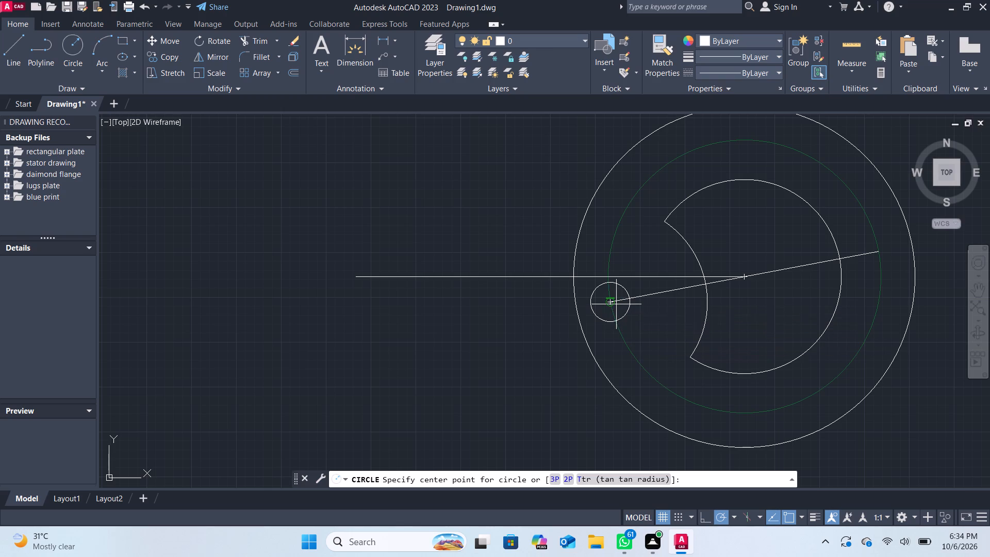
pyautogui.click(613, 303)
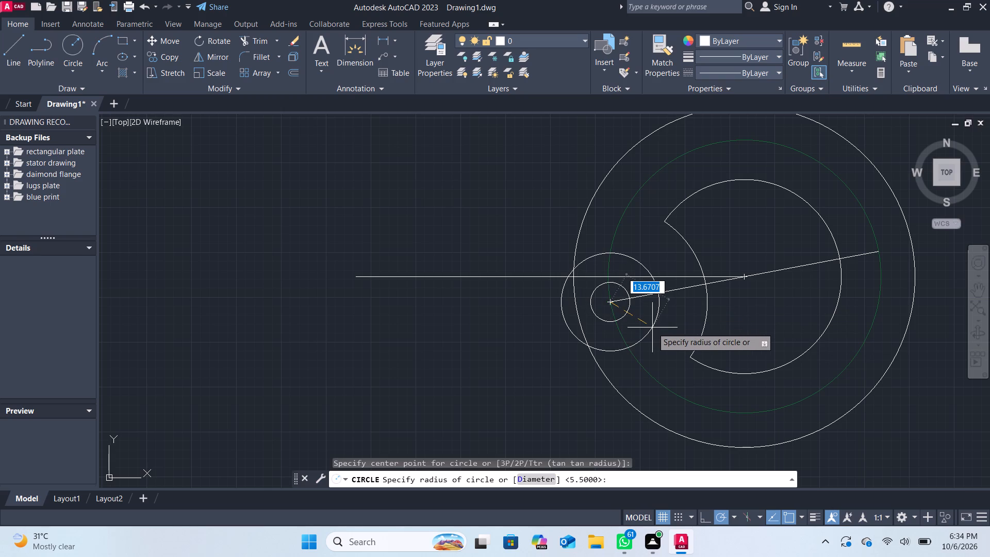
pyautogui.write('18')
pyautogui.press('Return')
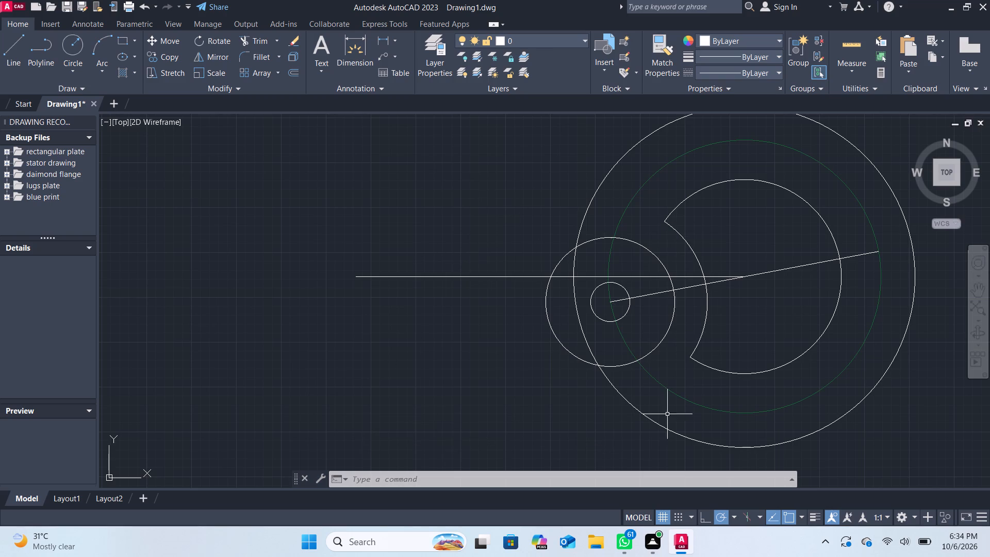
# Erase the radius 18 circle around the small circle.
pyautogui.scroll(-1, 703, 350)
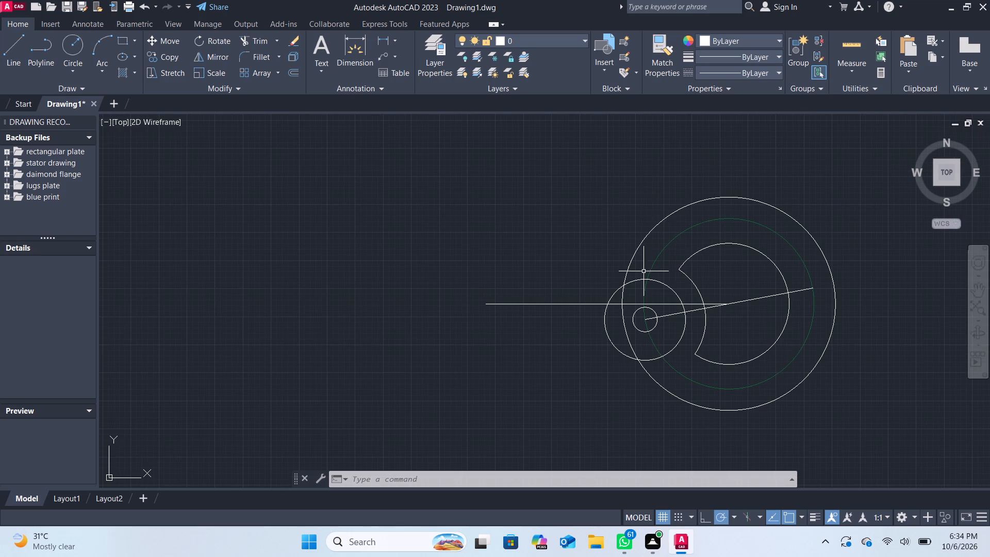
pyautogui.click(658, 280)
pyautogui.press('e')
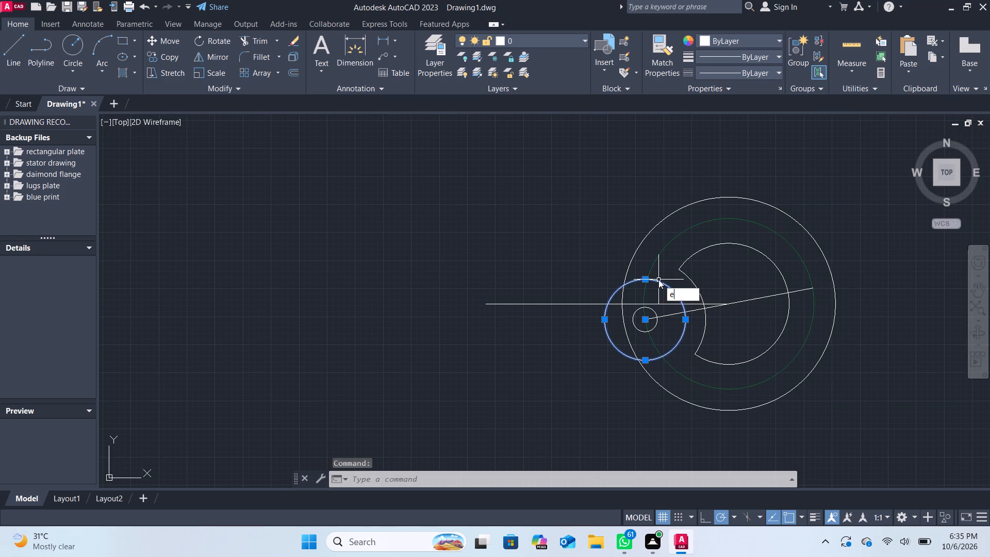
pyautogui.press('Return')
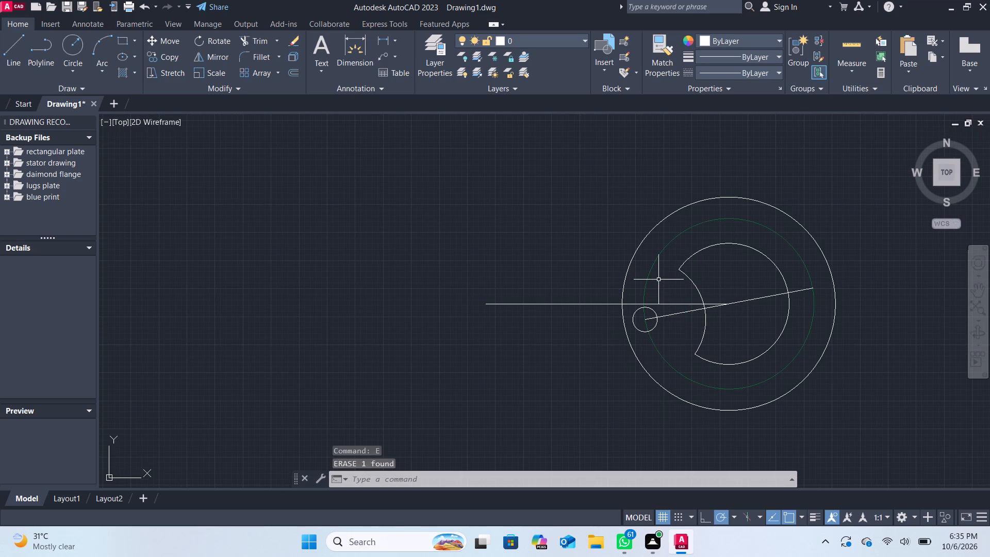
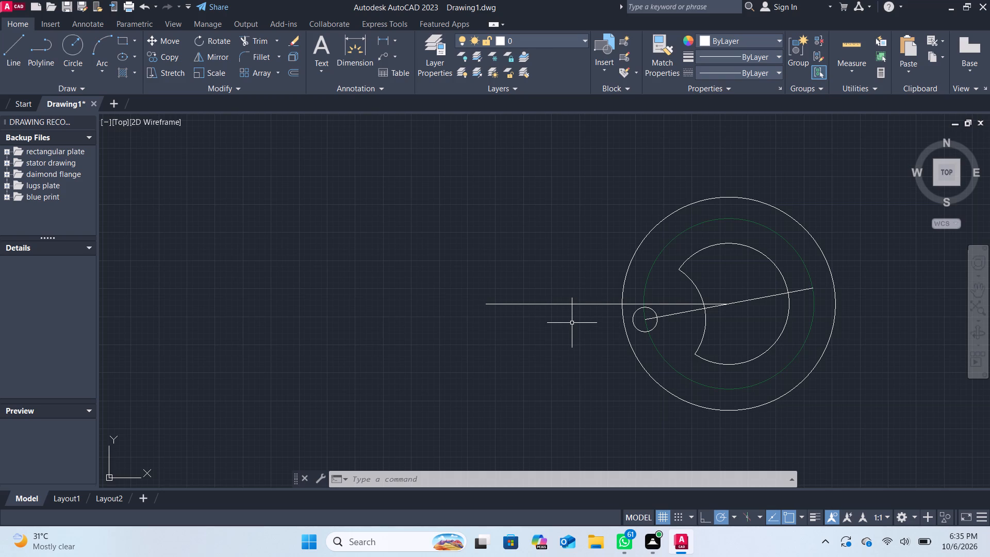
# Draw a radius 18 circle concentric with the diameter 11 circle on the green circle.
pyautogui.click(79, 43)
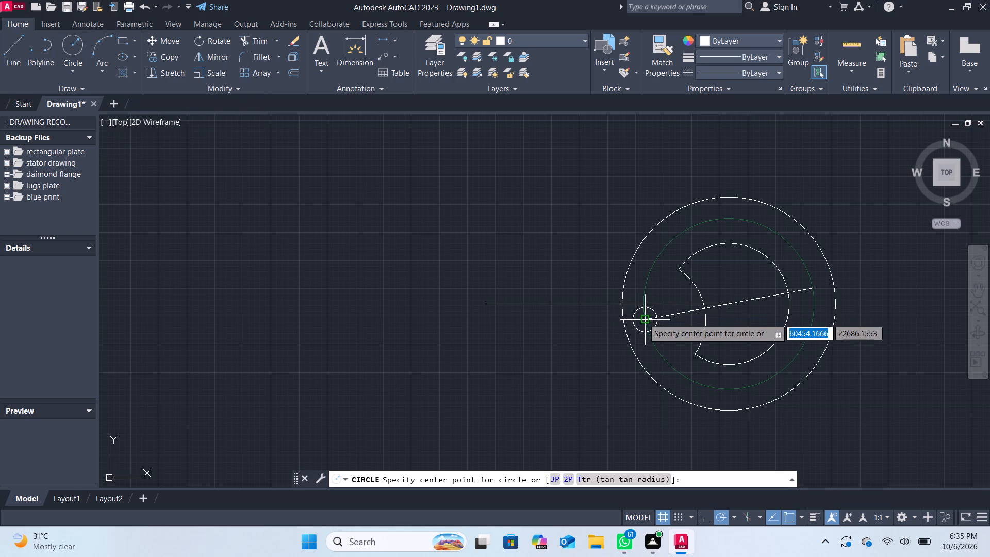
pyautogui.click(645, 322)
pyautogui.write('18')
pyautogui.press('Return')
# Draw a short vertical line upward from where the radius 18 circle crosses the horizontal centre line outside the outermost circle.
pyautogui.scroll(1, 680, 357)
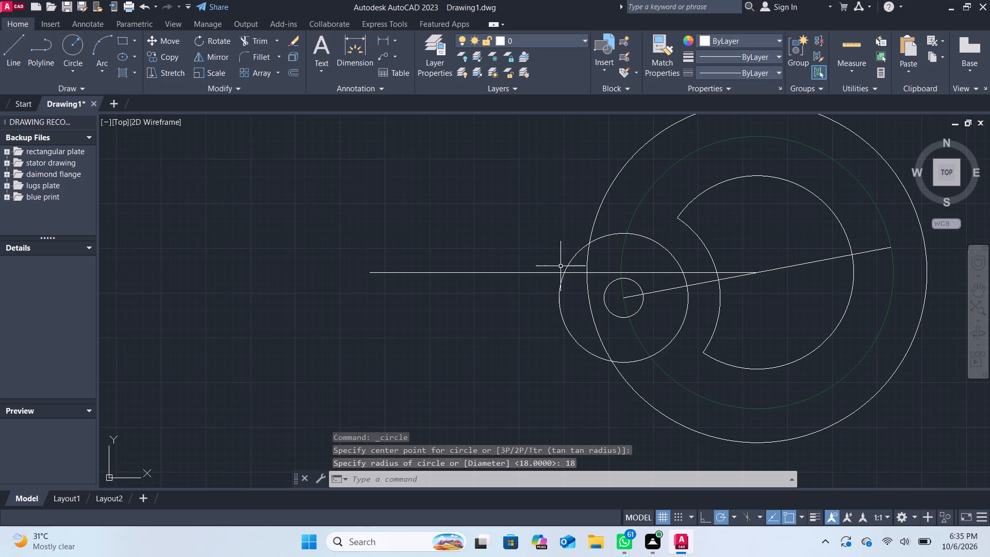
pyautogui.click(13, 39)
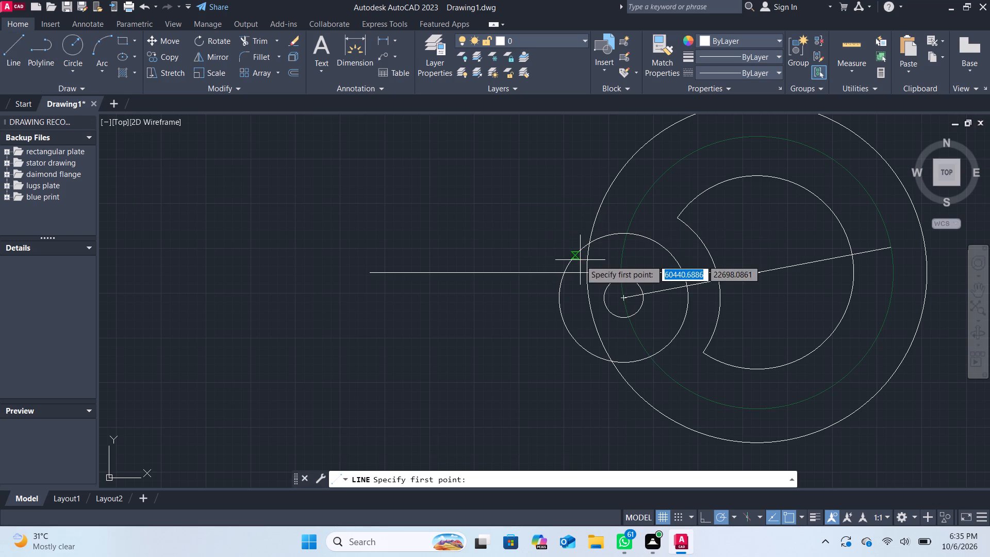
pyautogui.click(562, 273)
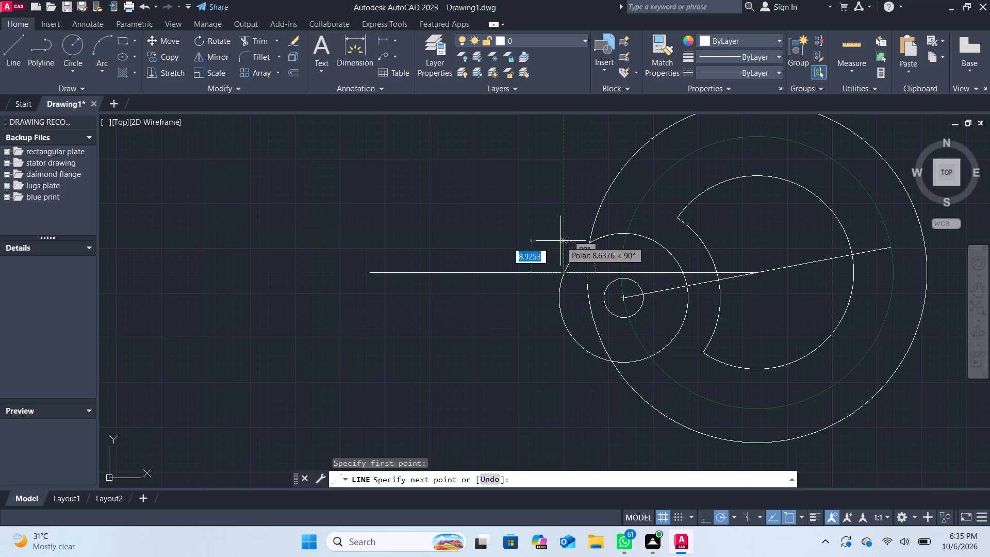
pyautogui.click(561, 238)
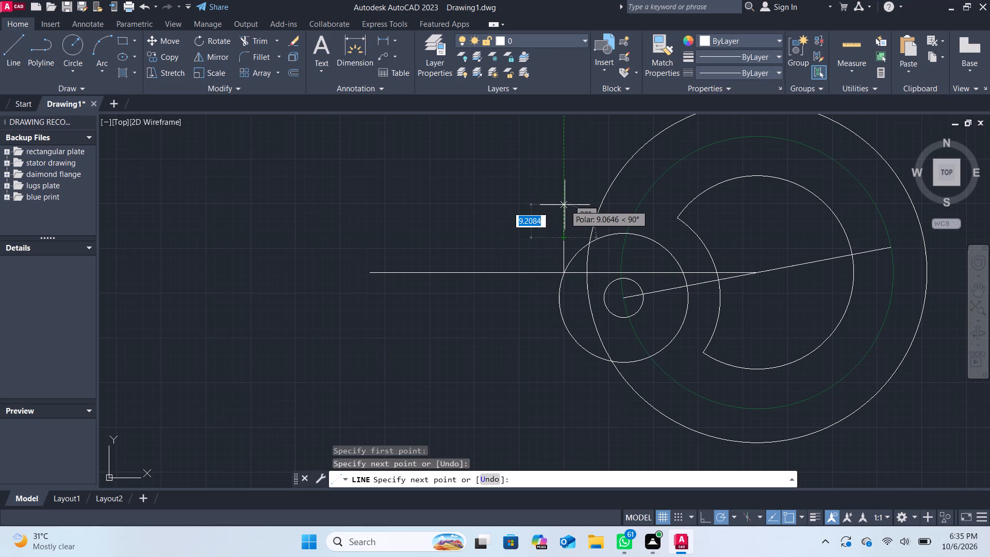
pyautogui.scroll(-1, 565, 205)
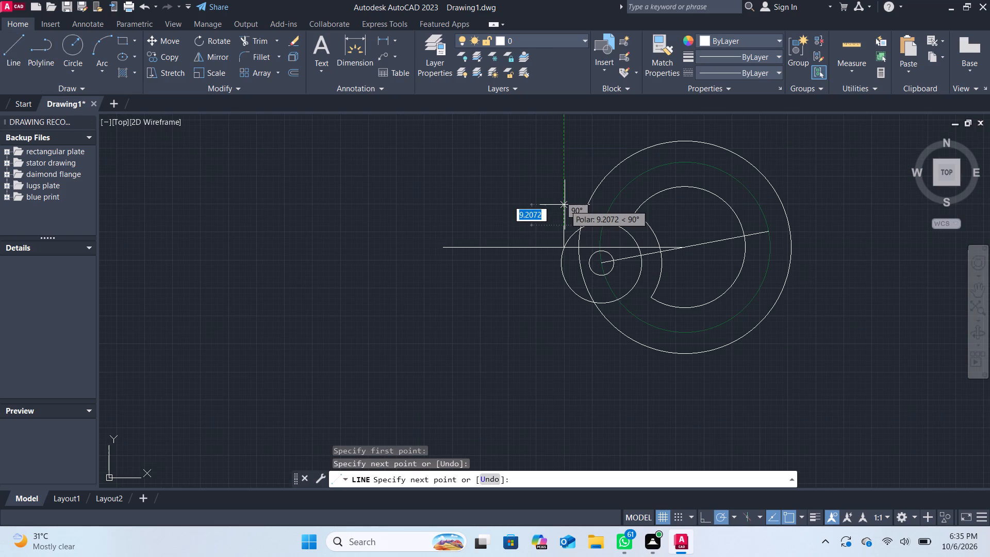
pyautogui.press('Escape')
# Trim the outer part of the horizontal centre line that extends beyond the radius 18 circle and short vertical line.
pyautogui.scroll(2, 557, 209)
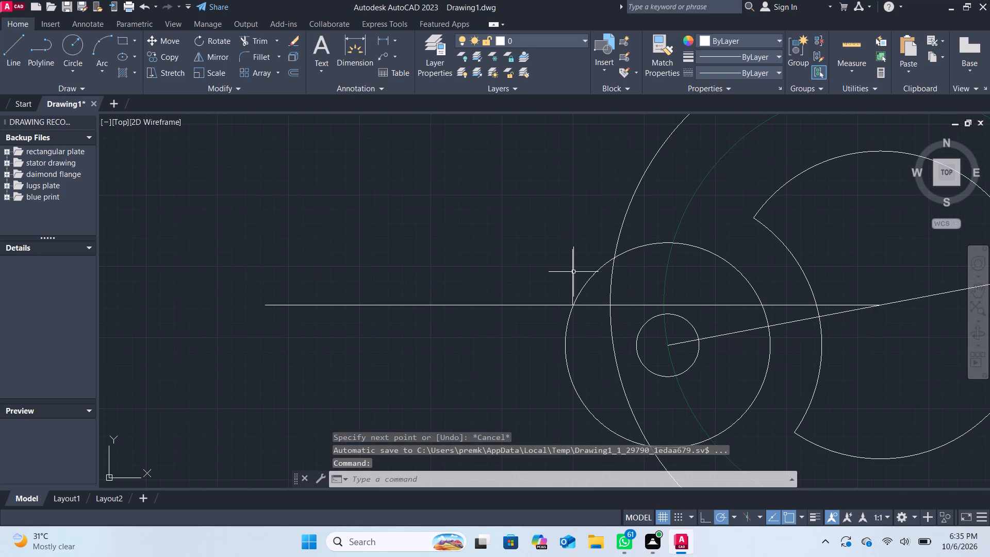
pyautogui.click(243, 42)
pyautogui.click(474, 306)
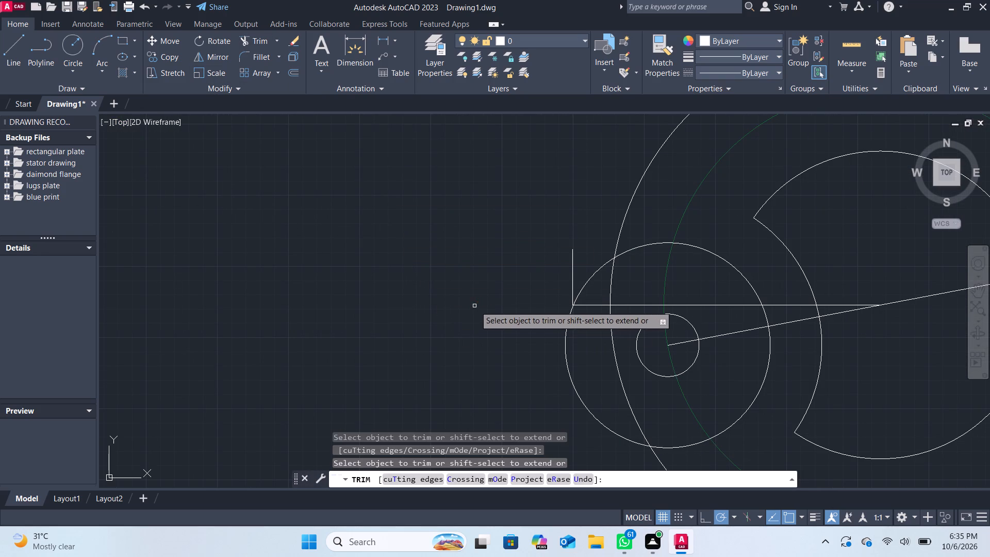
# Trim away the short vertical line and every segment of the radius 18 circle, keeping the shortened horizontal centre line.
pyautogui.click(589, 281)
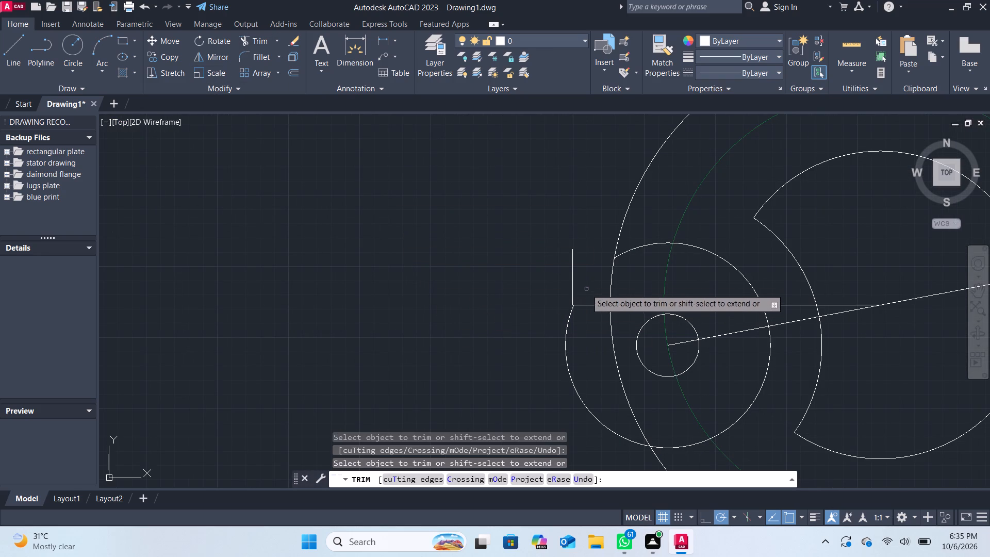
pyautogui.click(569, 319)
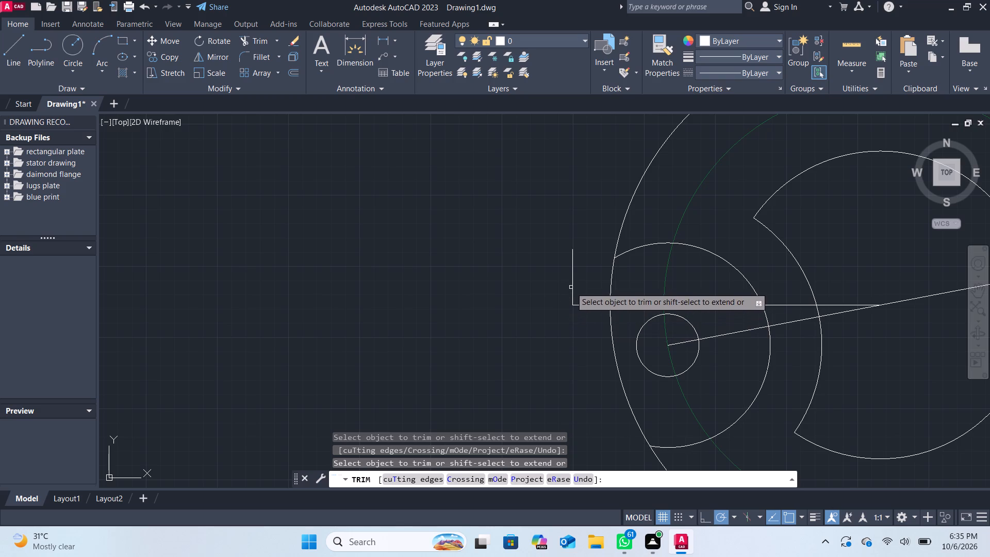
pyautogui.click(571, 286)
pyautogui.click(651, 243)
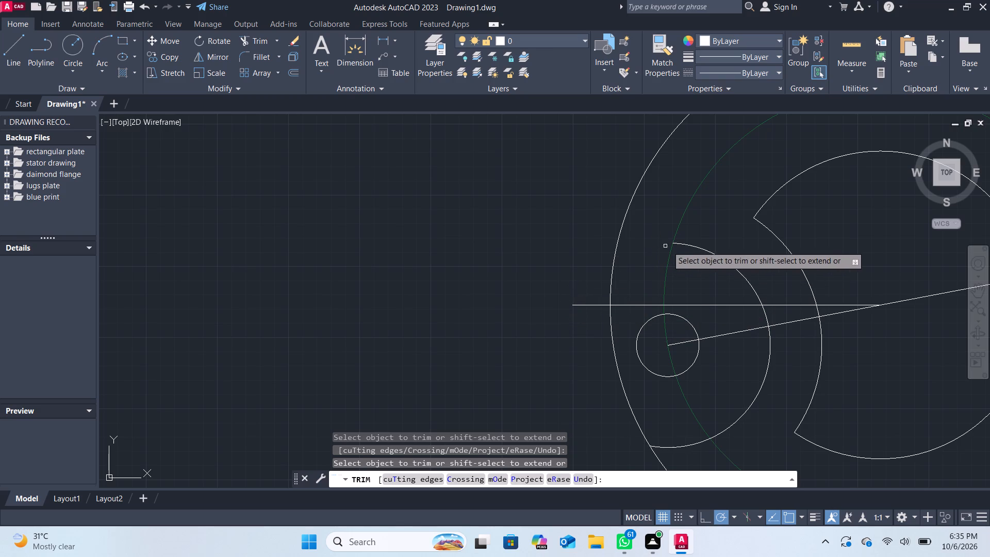
pyautogui.click(696, 243)
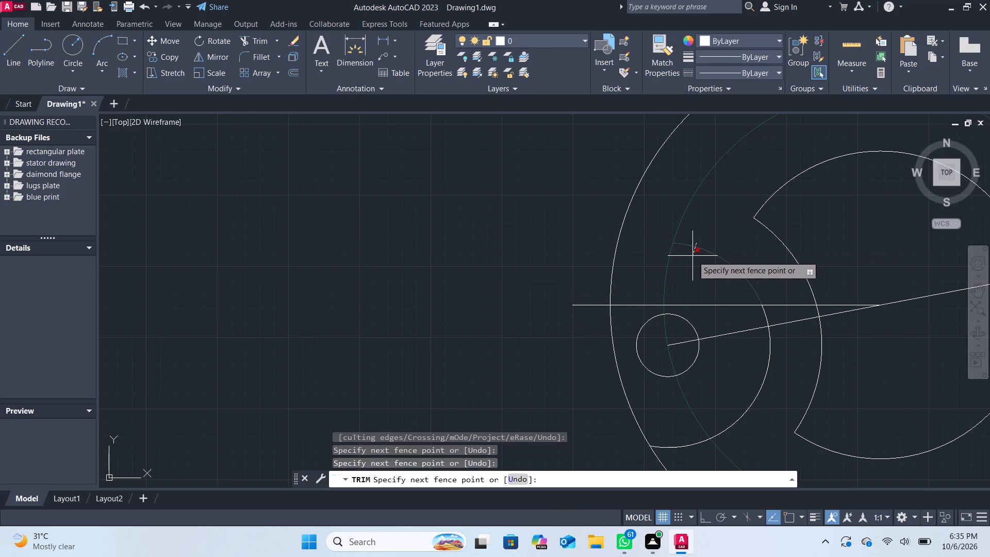
pyautogui.click(692, 256)
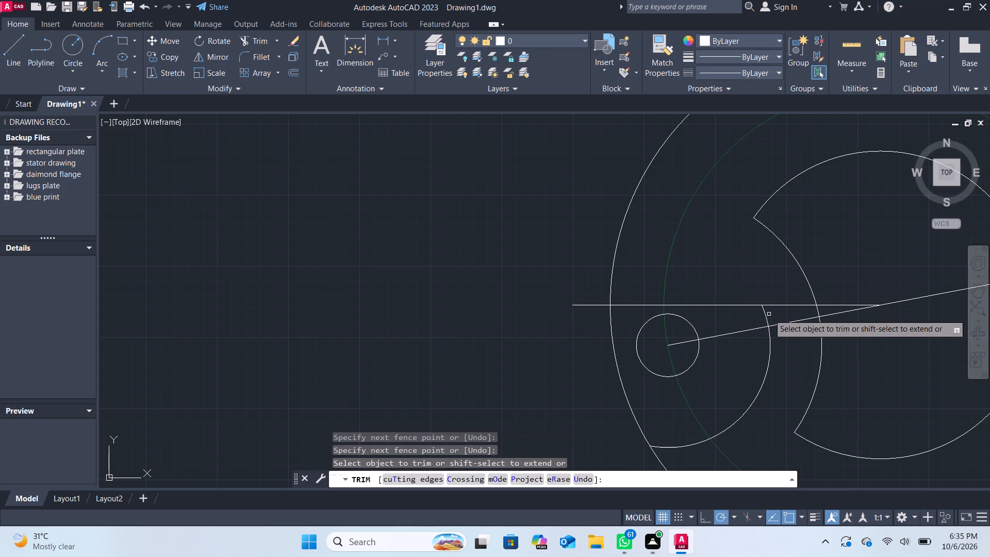
pyautogui.click(765, 316)
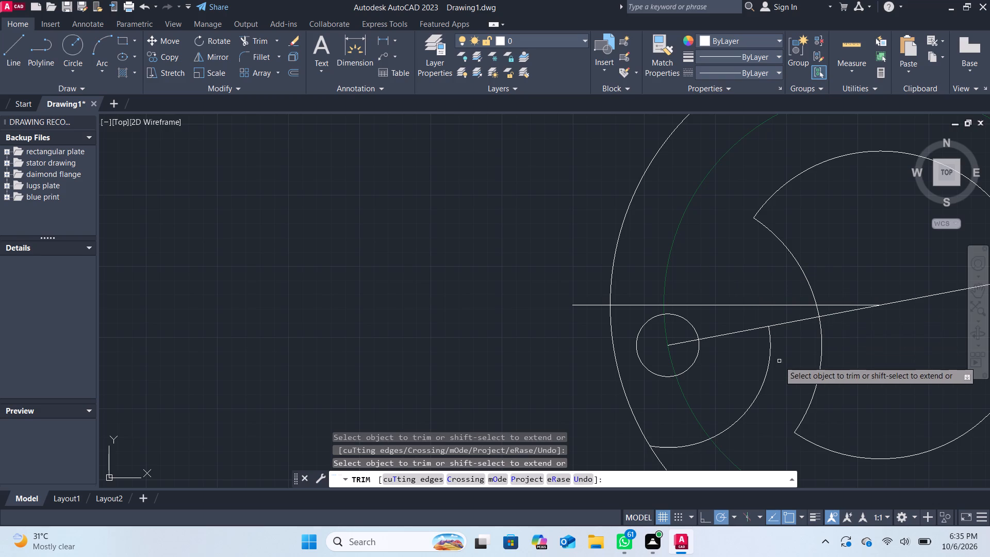
pyautogui.moveTo(778, 361); pyautogui.dragTo(742, 367)
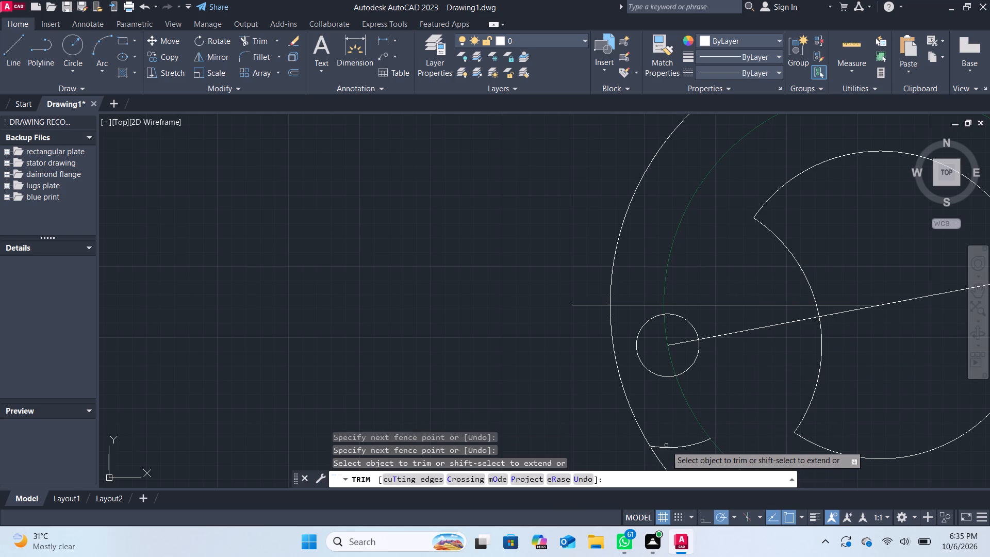
pyautogui.click(676, 446)
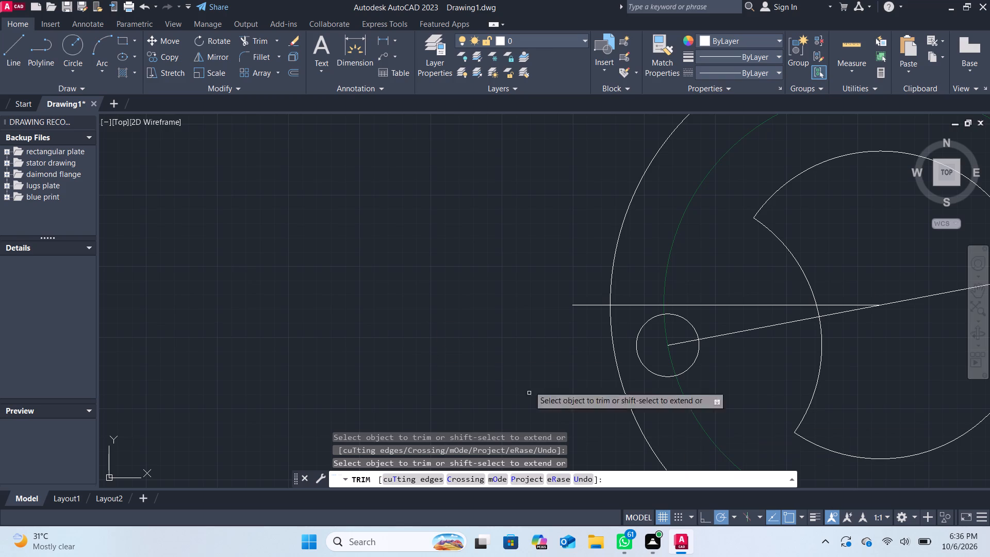
# Draw a radius 15 circle centred on the outer end of the shortened horizontal centre line.
pyautogui.click(66, 47)
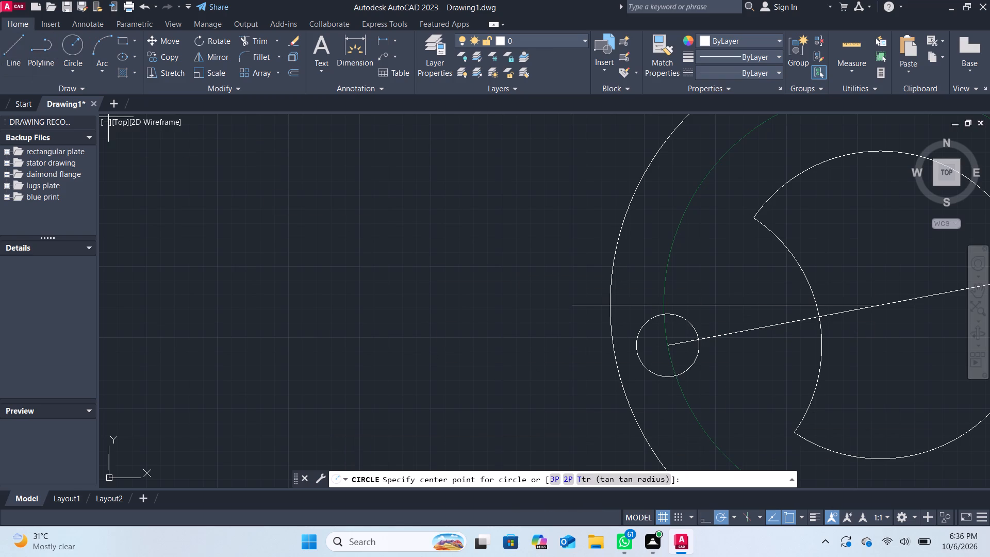
pyautogui.click(569, 306)
pyautogui.write('15')
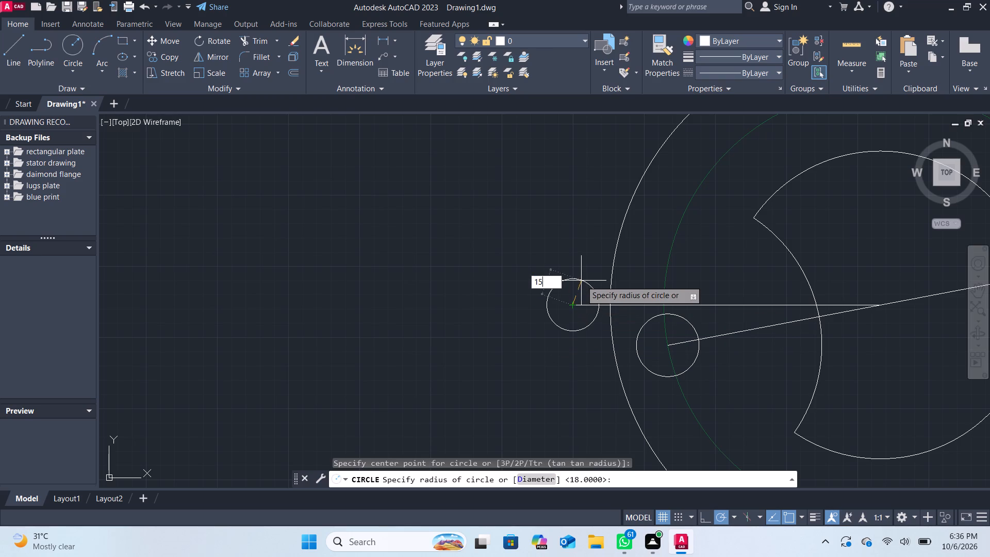
pyautogui.press('Return')
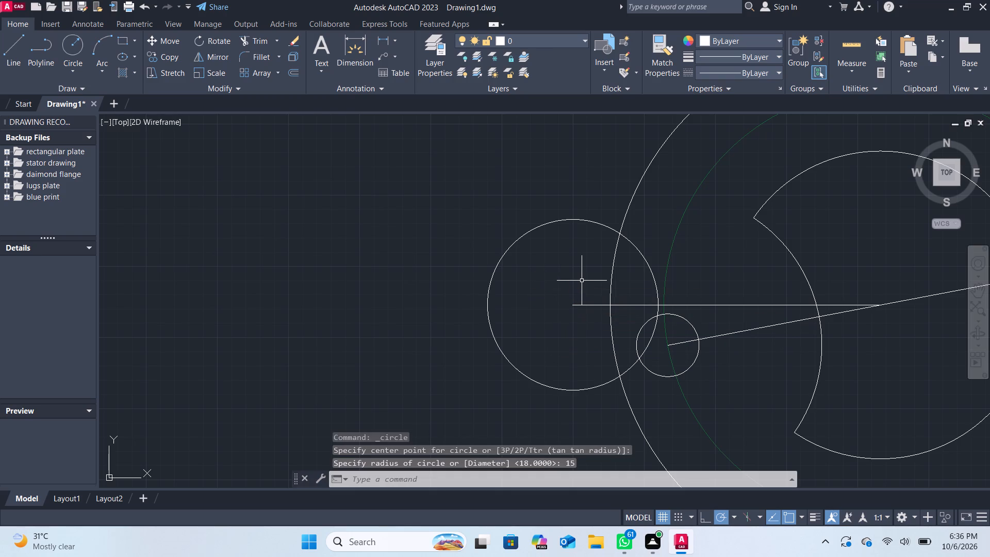
# Draw a radius 38 circle concentric with the radius 15 circle.
pyautogui.click(74, 49)
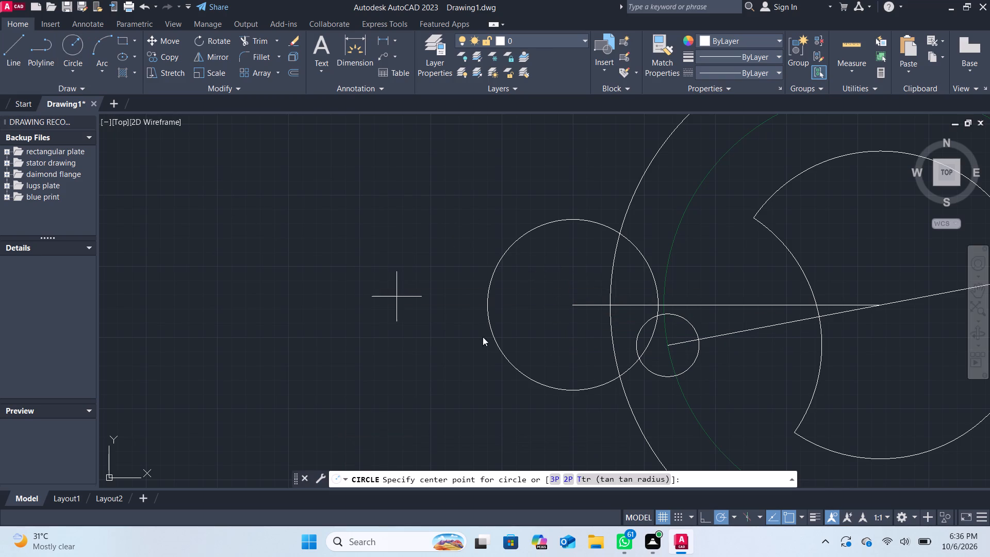
pyautogui.click(572, 307)
pyautogui.write('38')
pyautogui.press('Return')
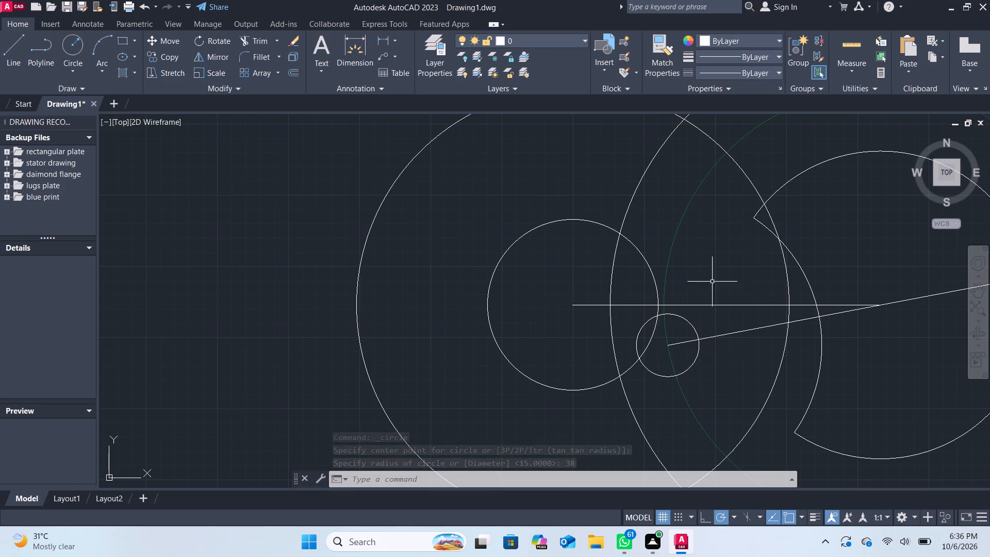
# Draw a line from the centre of the diameter 11 circle to the centre of the radius 15 circle.
pyautogui.scroll(-1, 726, 264)
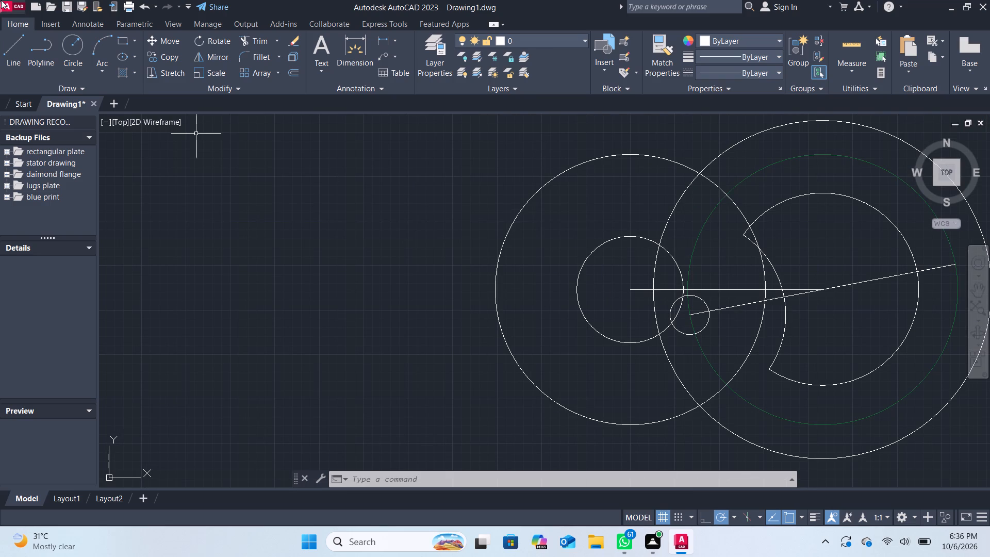
pyautogui.click(21, 46)
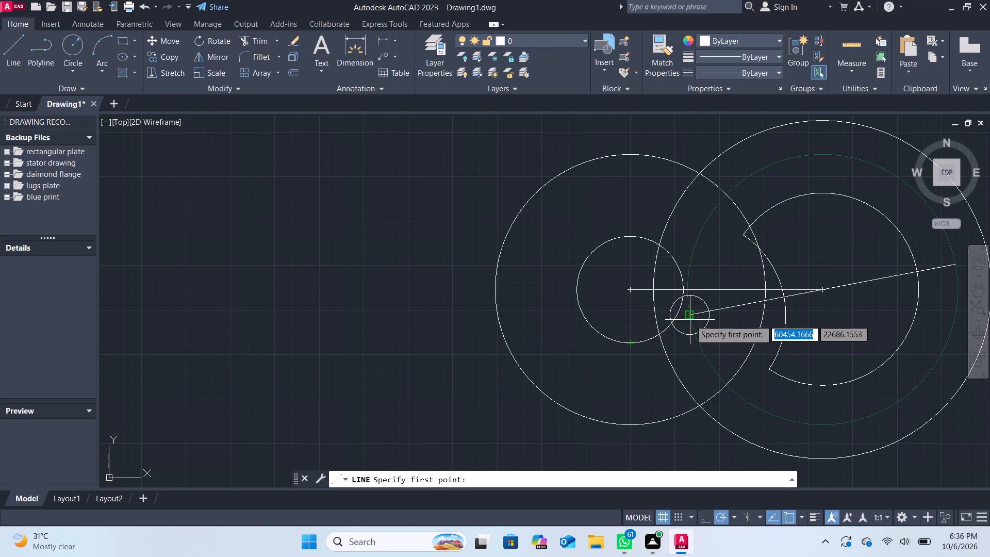
pyautogui.click(691, 315)
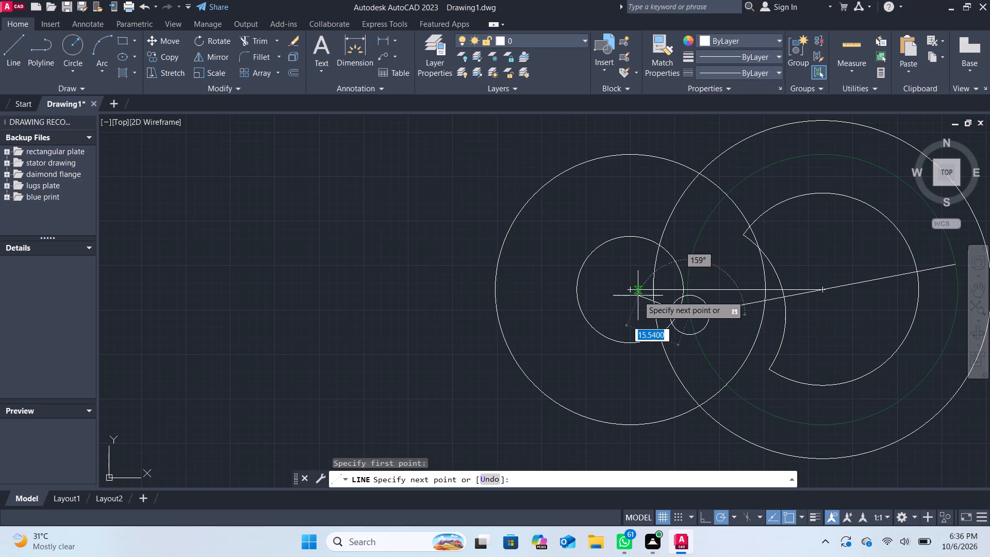
pyautogui.click(632, 292)
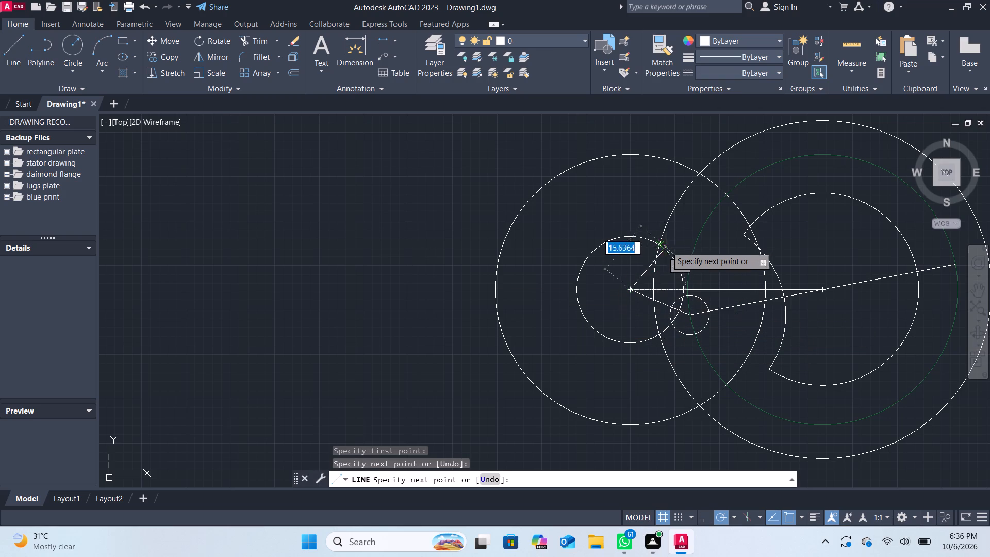
pyautogui.press('Return')
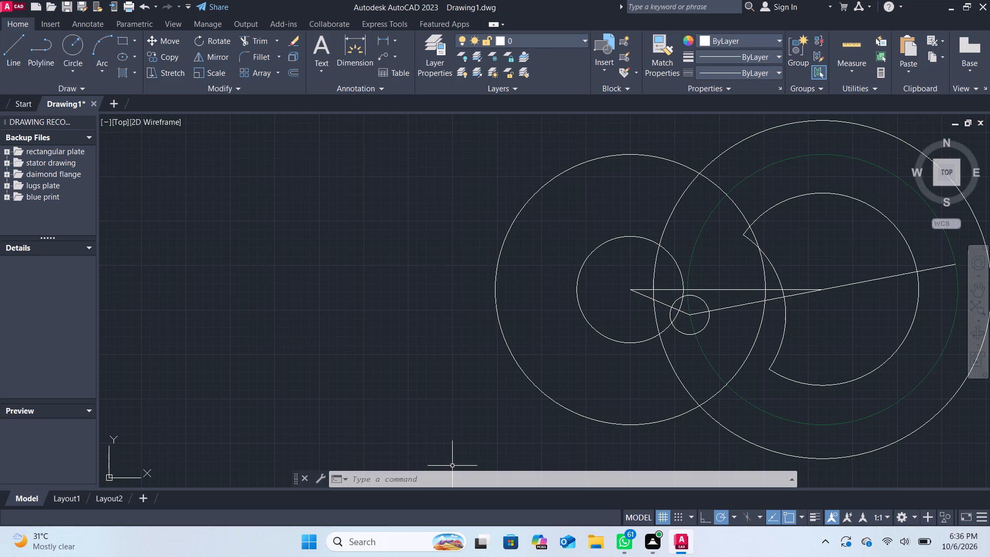
# Extend the line joining the two circle centres past the radius 15 circle to the far side of the radius 38 circle.
pyautogui.click(435, 472)
pyautogui.write('extend')
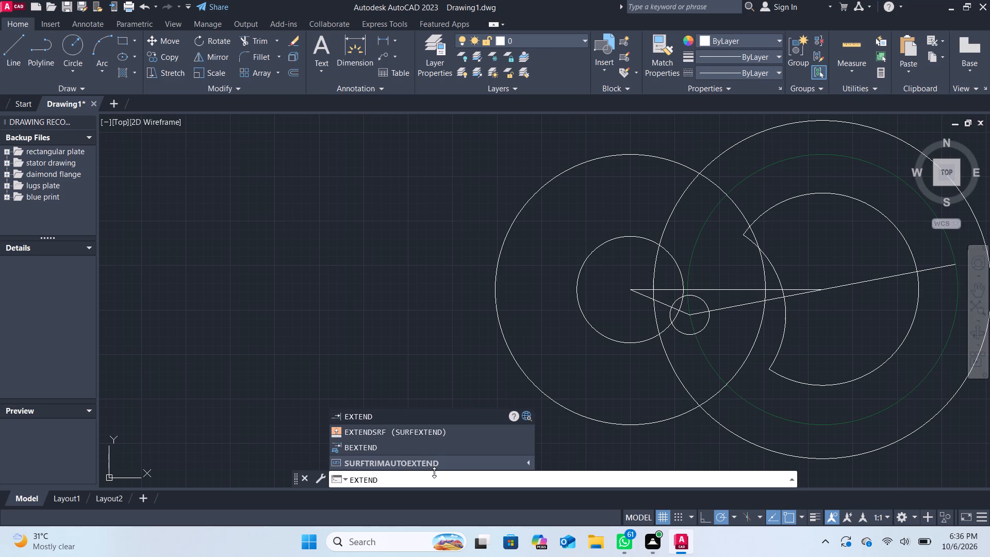
pyautogui.click(401, 417)
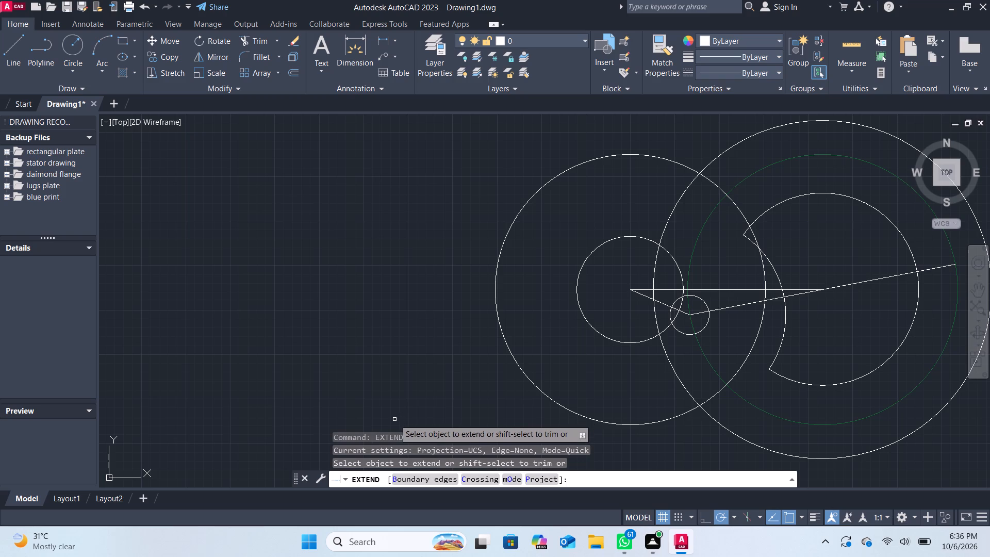
pyautogui.click(640, 296)
pyautogui.click(614, 282)
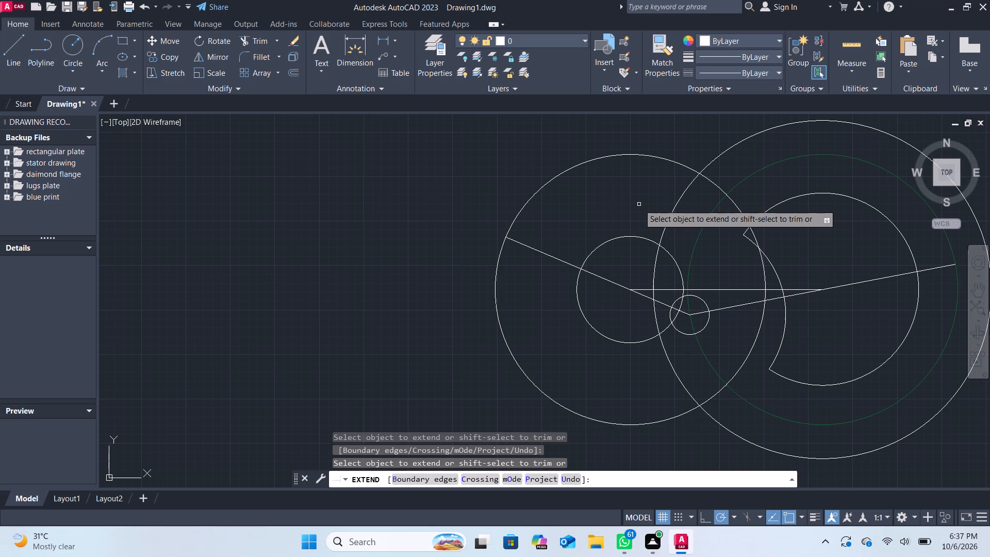
pyautogui.press('Return')
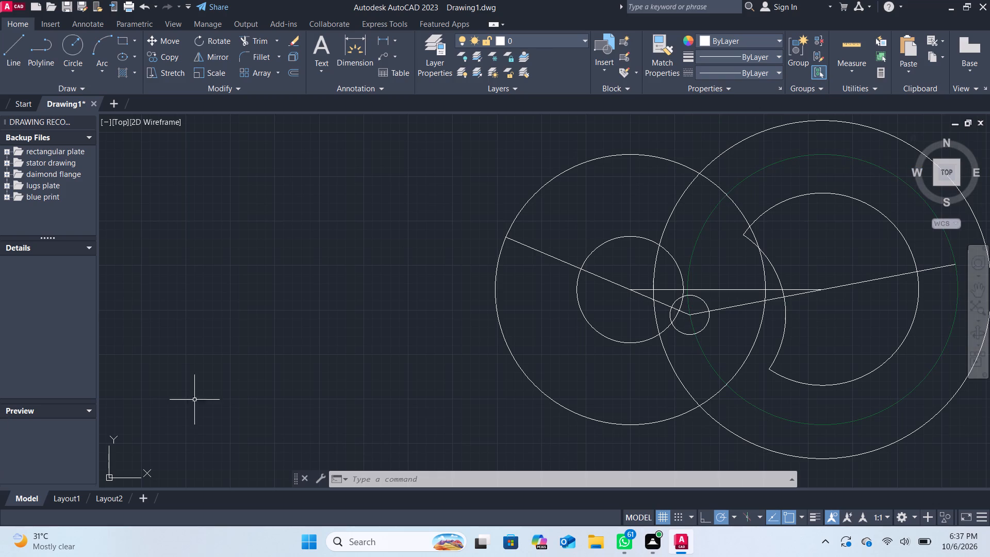
# Offset the slanted line through the radius 15 and diameter 11 circle centres by 5.5 to each side.
pyautogui.moveTo(851, 320); pyautogui.dragTo(738, 317, button='middle')
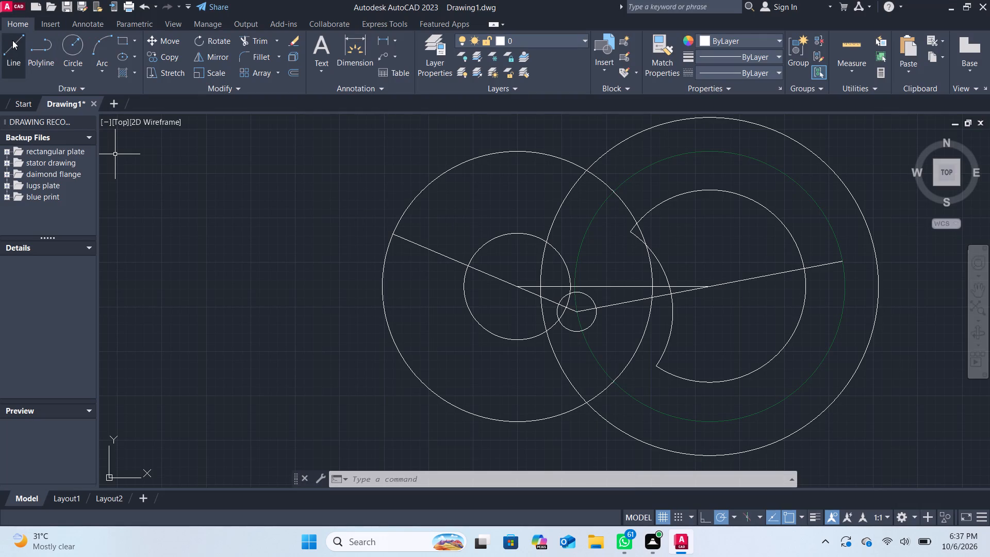
pyautogui.click(299, 72)
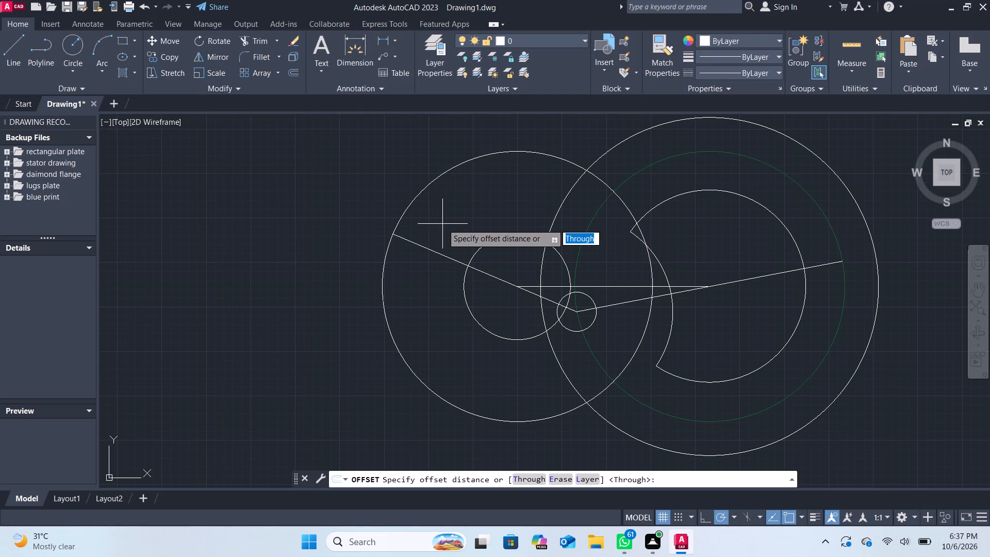
pyautogui.press('Return')
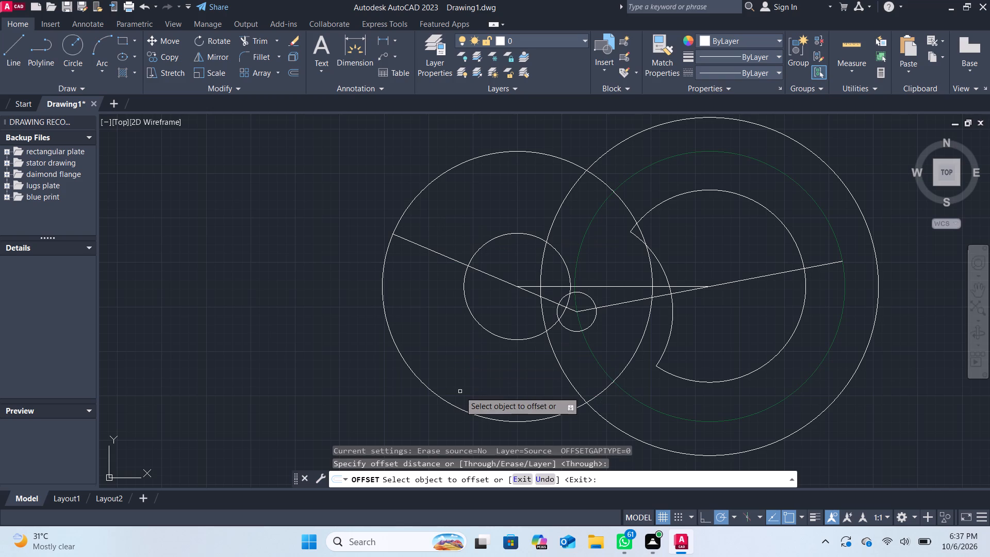
pyautogui.click(434, 253)
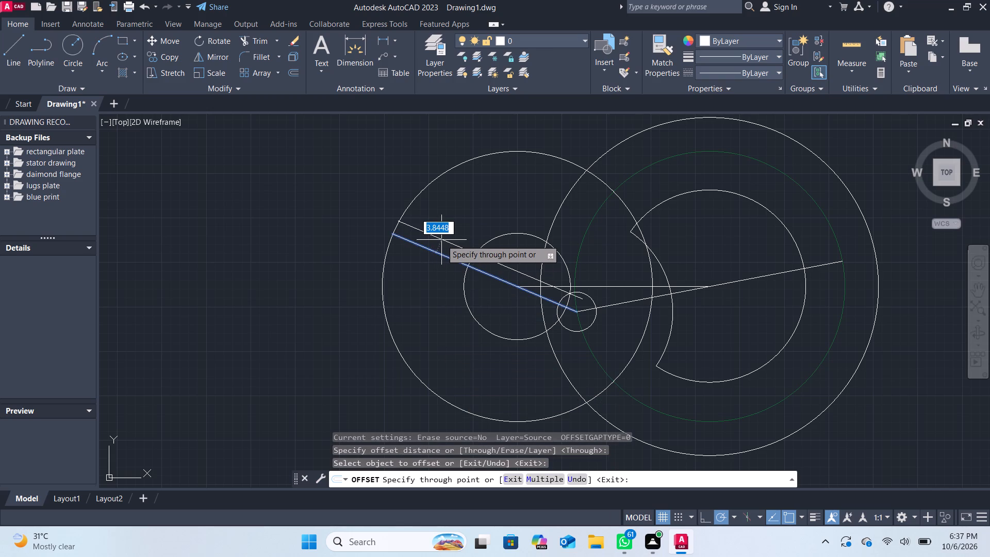
pyautogui.write('5.5')
pyautogui.press('Return')
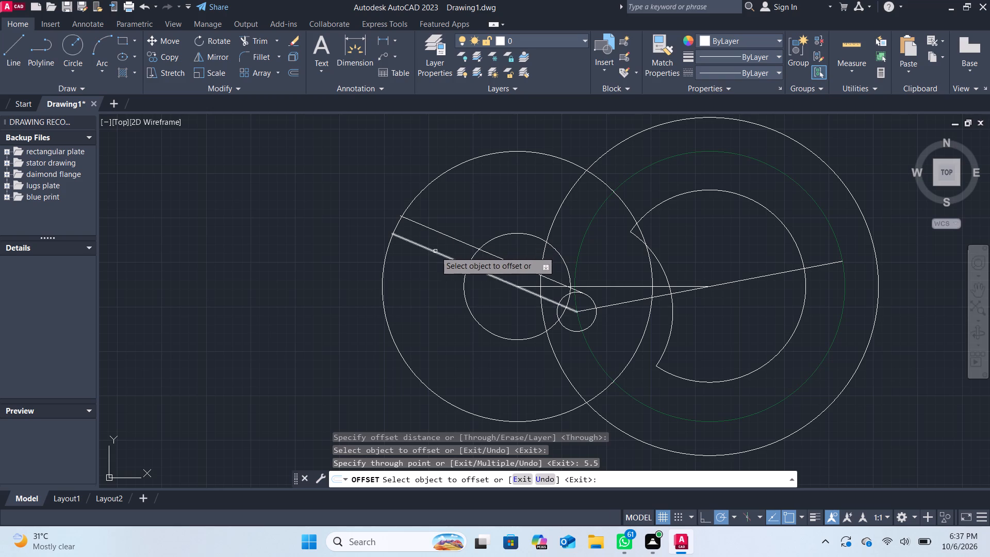
pyautogui.click(435, 251)
pyautogui.write('5.5')
pyautogui.press('Return')
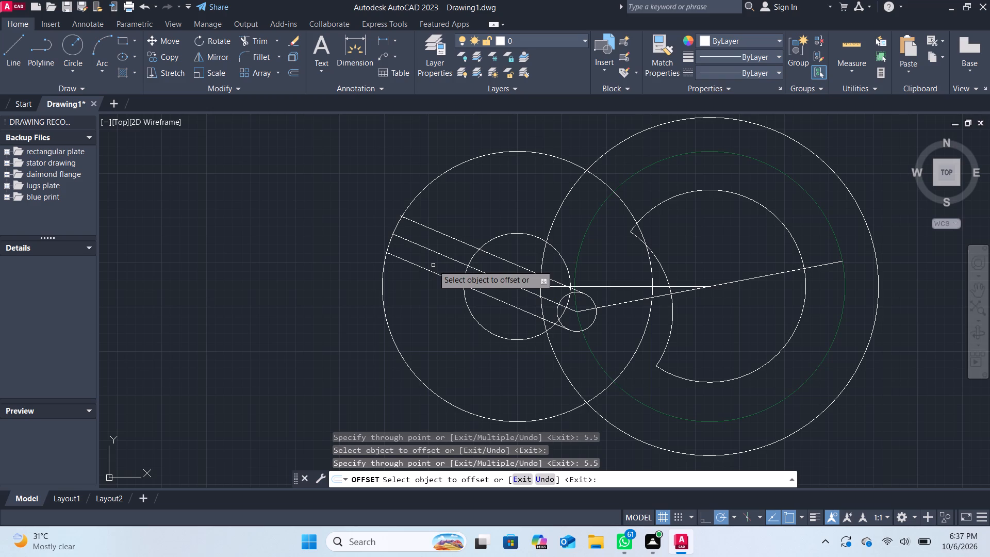
pyautogui.press('Escape')
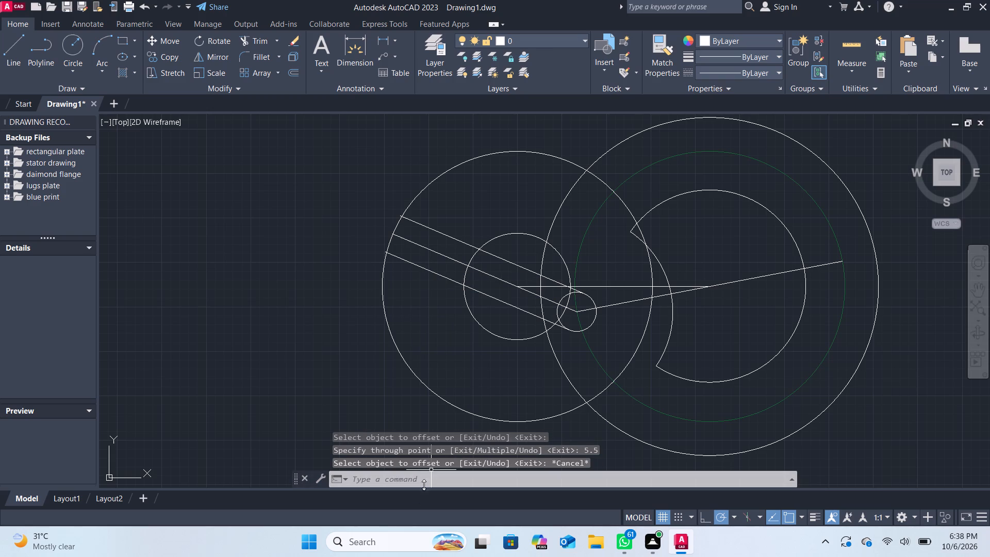
# Extend the slanted centre line and its two offset copies past the diameter 11 circle to the radius 38 circle.
pyautogui.click(432, 474)
pyautogui.write('extend')
pyautogui.press('Return')
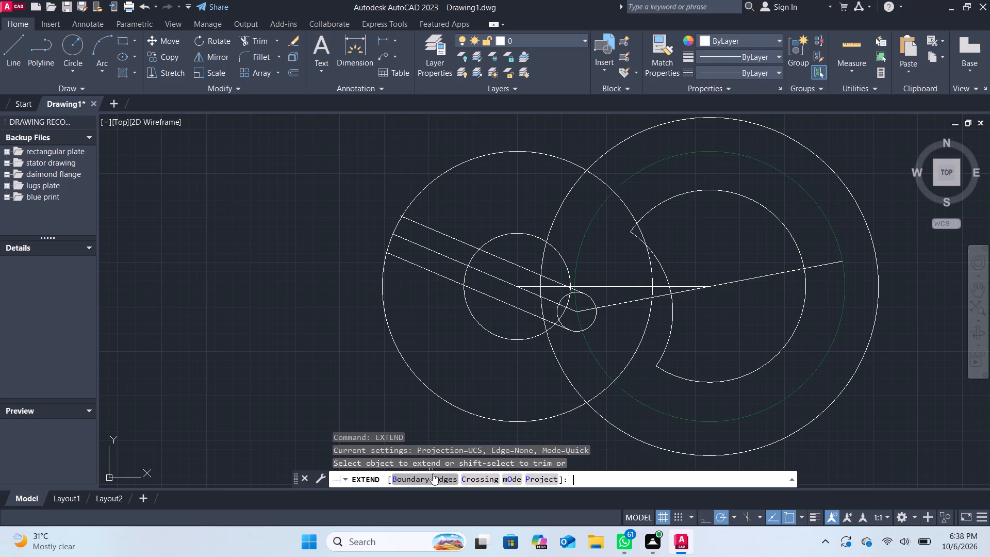
pyautogui.click(570, 309)
pyautogui.click(587, 316)
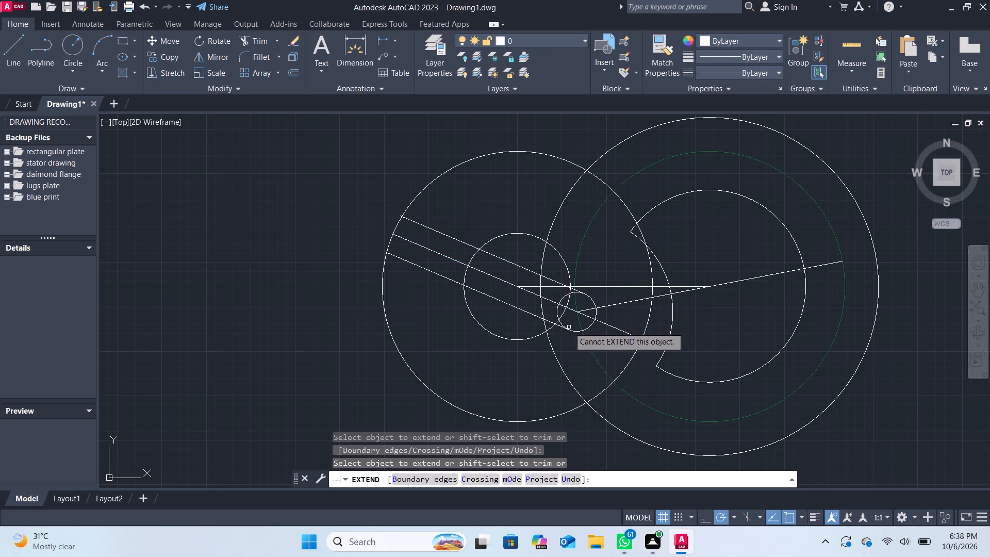
pyautogui.click(557, 327)
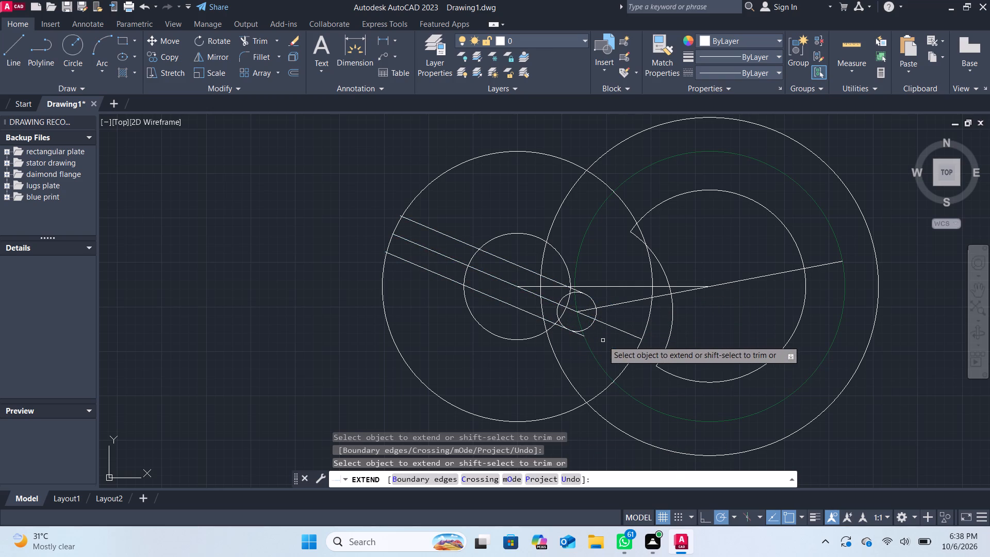
pyautogui.click(582, 337)
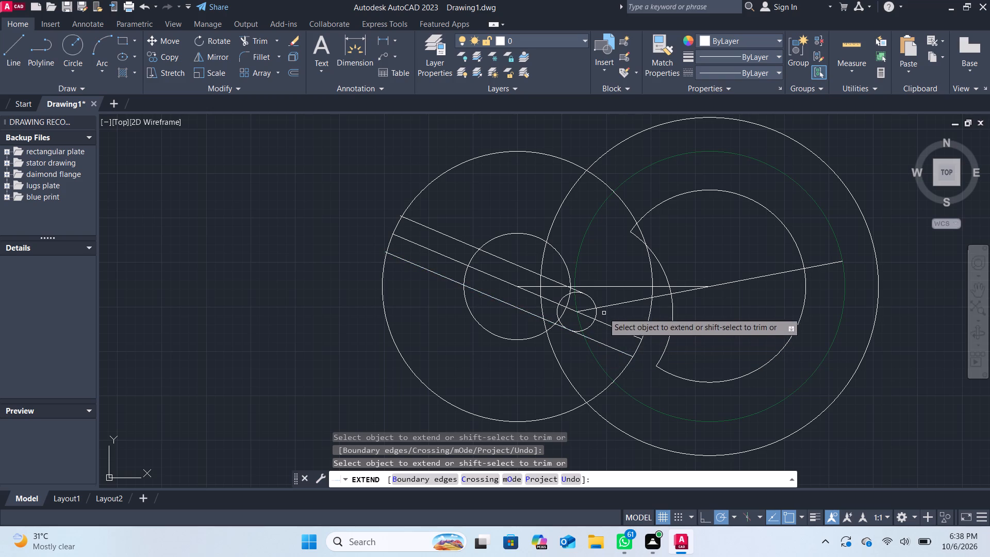
pyautogui.click(572, 290)
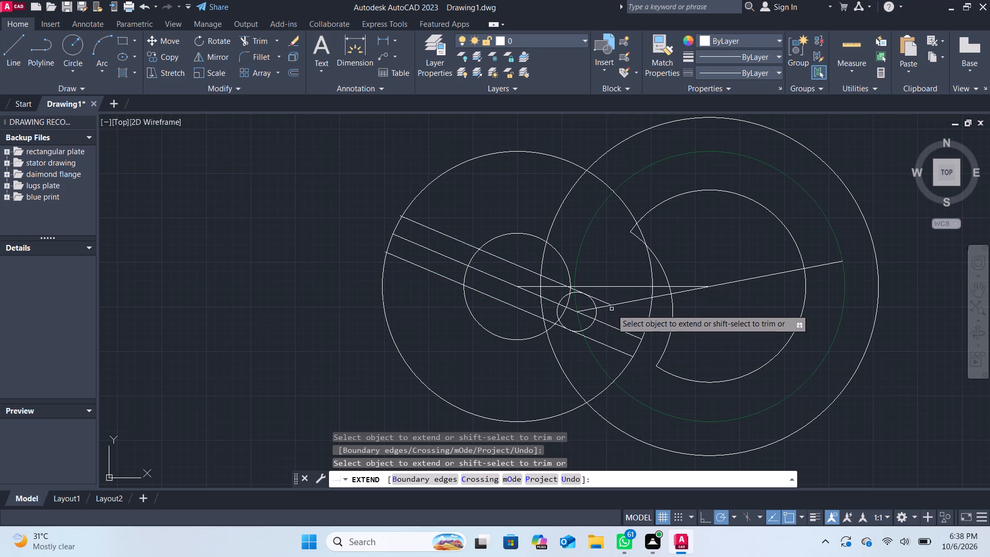
pyautogui.click(599, 300)
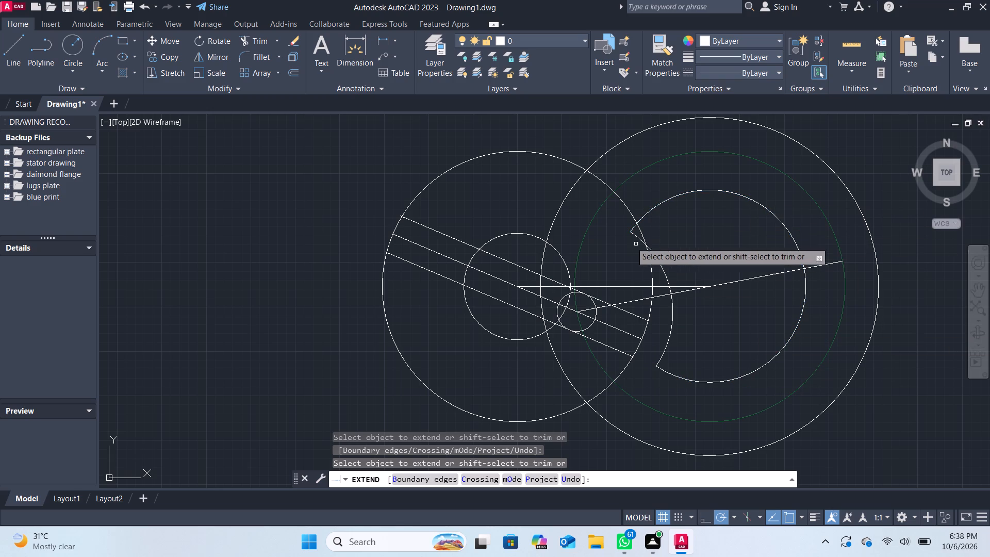
pyautogui.press('Escape')
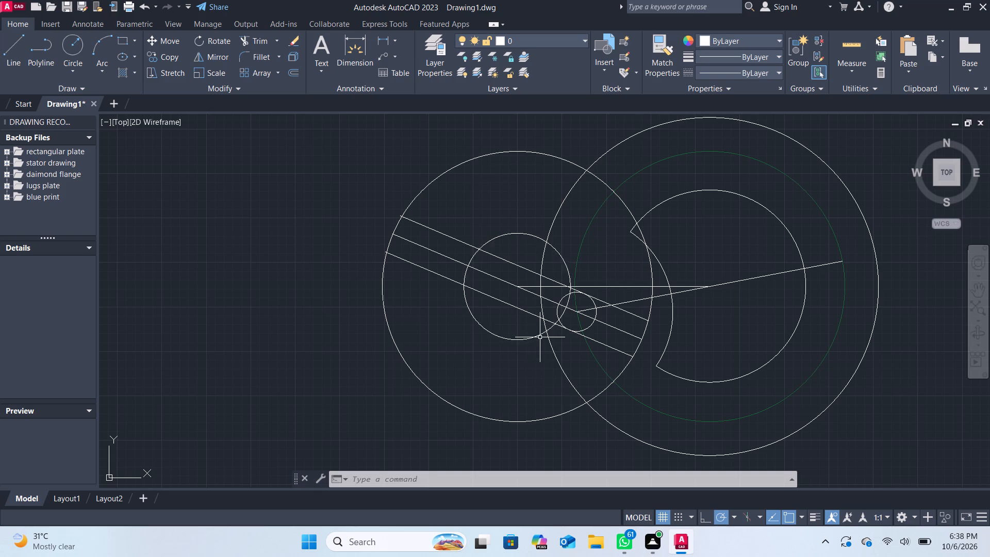
# Draw a 5.5 long line from the radius 15 circle's centre perpendicular to the lower offset line.
pyautogui.scroll(-1, 540, 337)
pyautogui.moveTo(849, 333); pyautogui.dragTo(812, 327, button='middle')
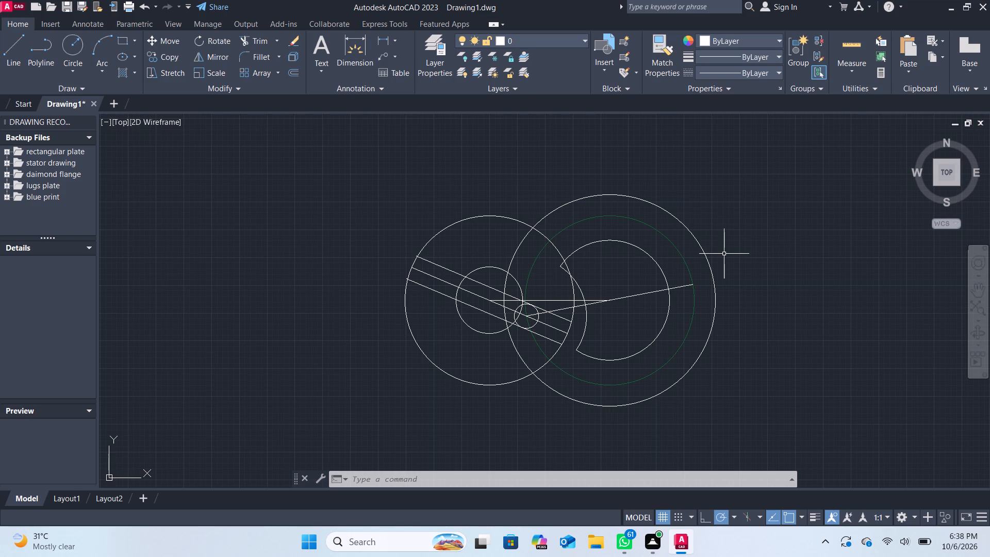
pyautogui.scroll(1, 722, 255)
pyautogui.moveTo(807, 239); pyautogui.dragTo(815, 228, button='middle')
pyautogui.scroll(-1, 807, 239)
pyautogui.scroll(1, 741, 270)
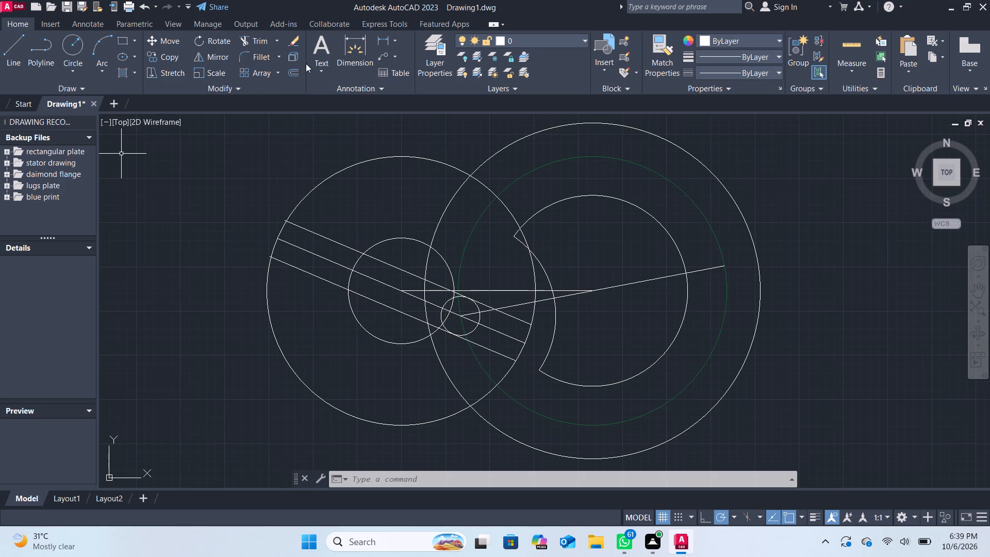
pyautogui.click(21, 52)
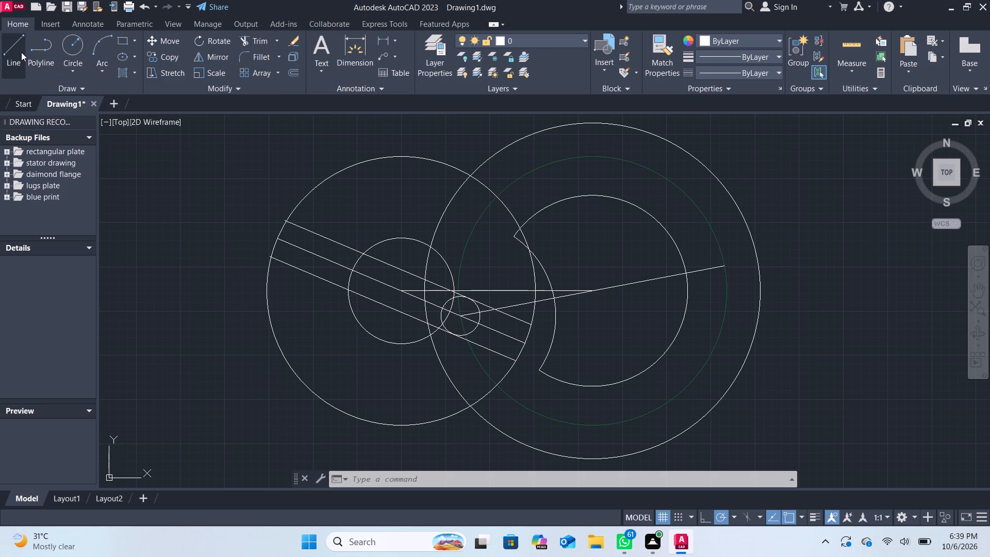
pyautogui.click(403, 288)
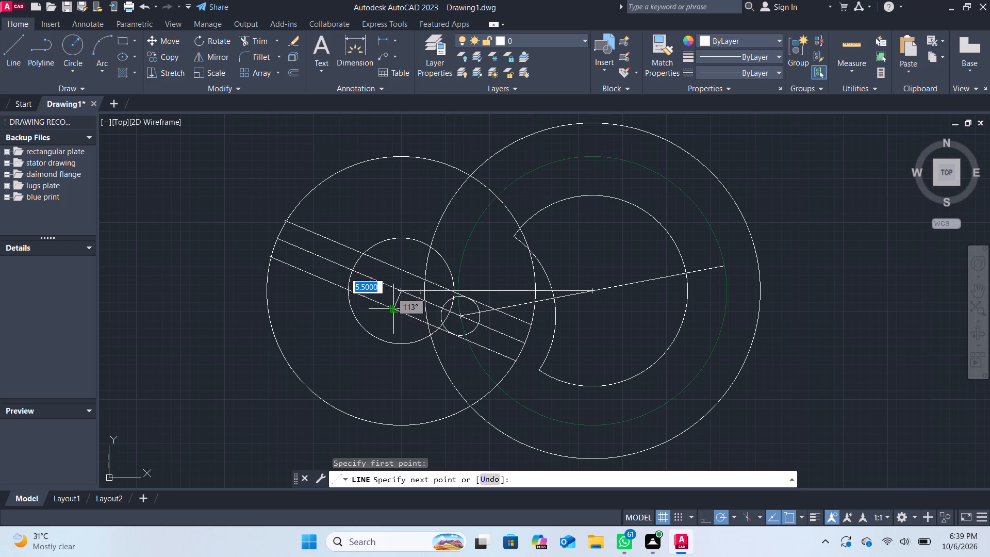
pyautogui.click(391, 310)
pyautogui.press('Return')
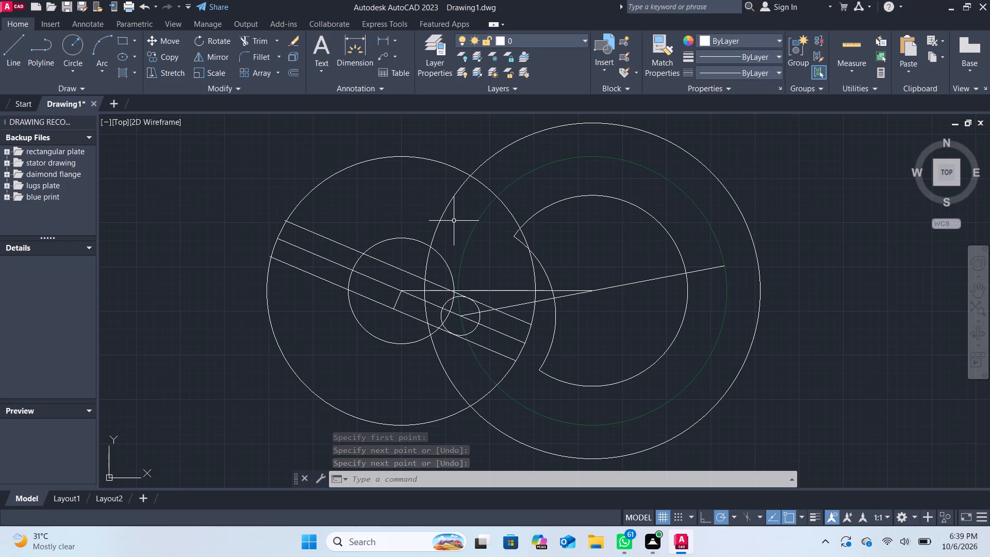
# Extend the short perpendicular line in both directions to the radius 38 circle.
pyautogui.scroll(1, 450, 225)
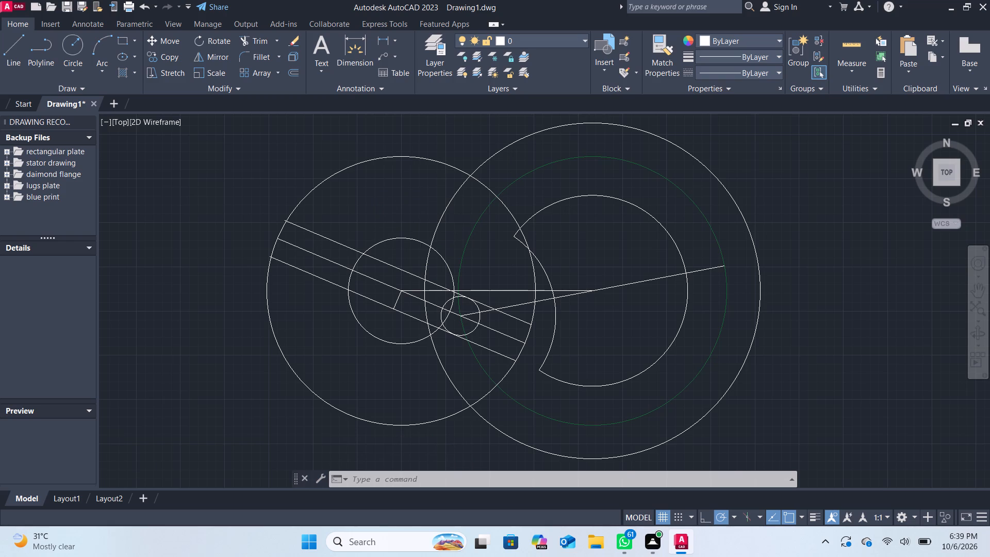
pyautogui.click(414, 478)
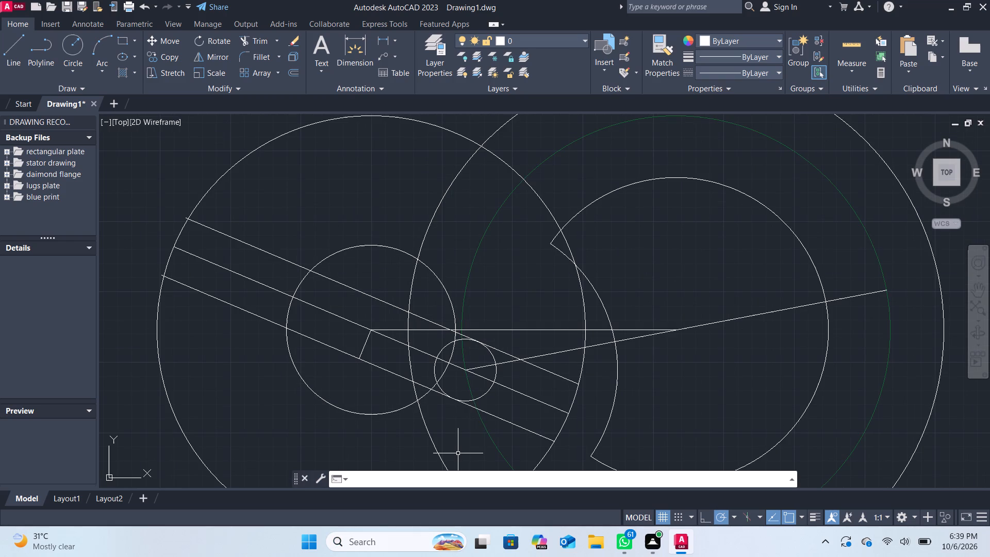
pyautogui.write('exte')
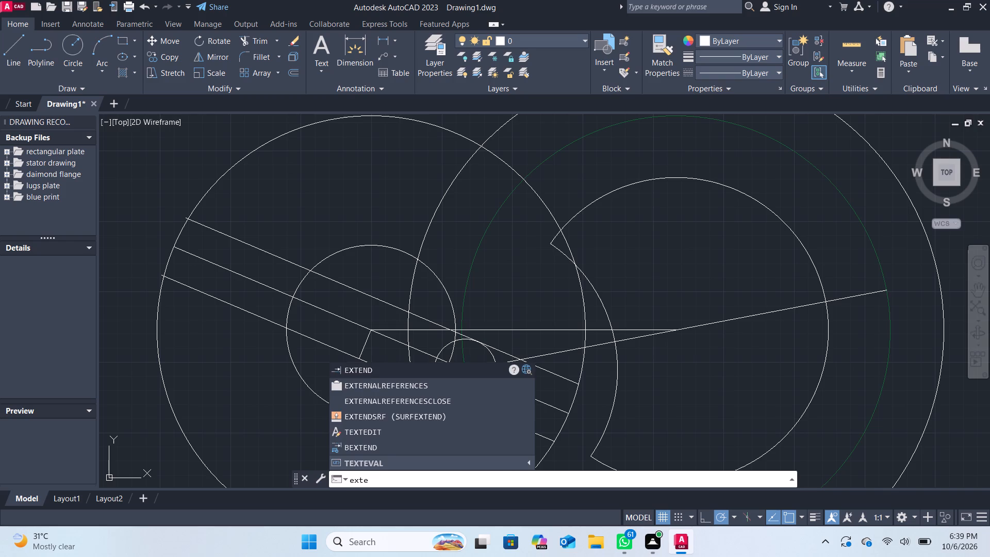
pyautogui.write('nf')
pyautogui.press('BackSpace')
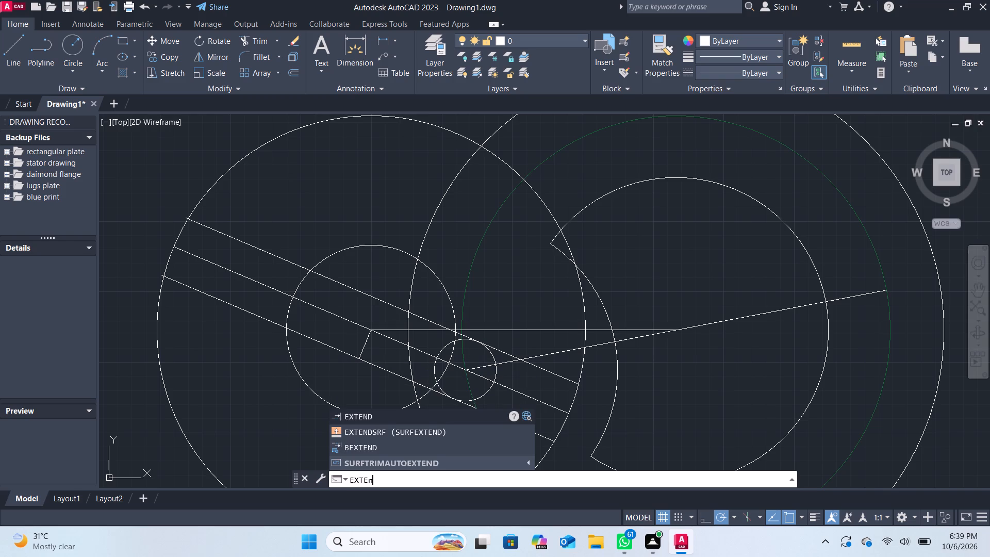
pyautogui.press('d')
pyautogui.press('BackSpace')
pyautogui.press('BackSpace')
pyautogui.press('BackSpace')
pyautogui.press('BackSpace')
pyautogui.write('tend')
pyautogui.press('Return')
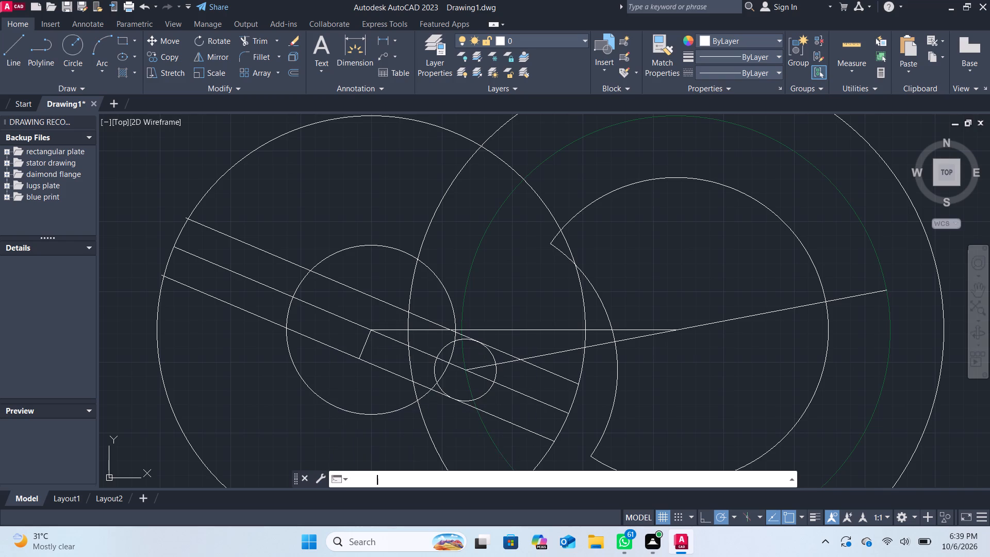
pyautogui.scroll(-1, 337, 330)
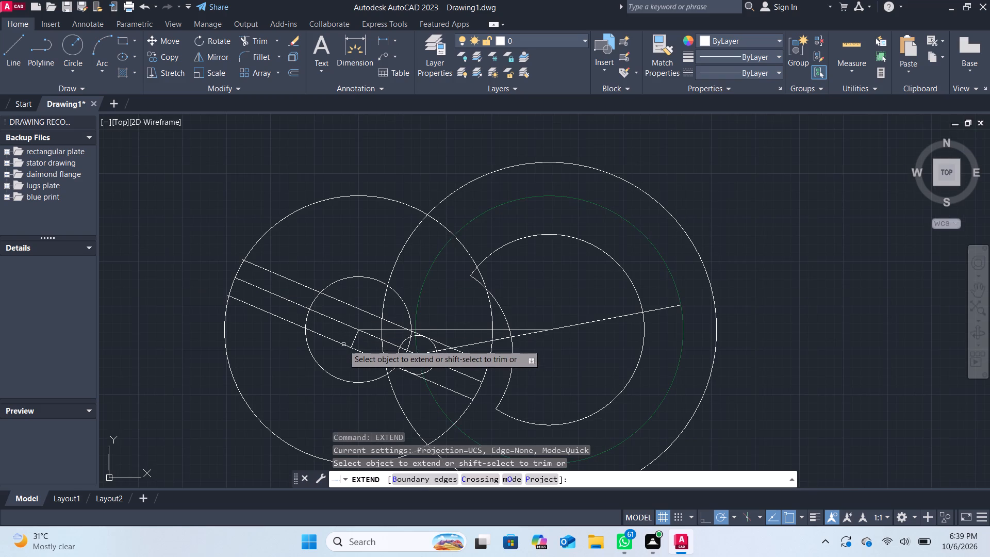
pyautogui.click(354, 339)
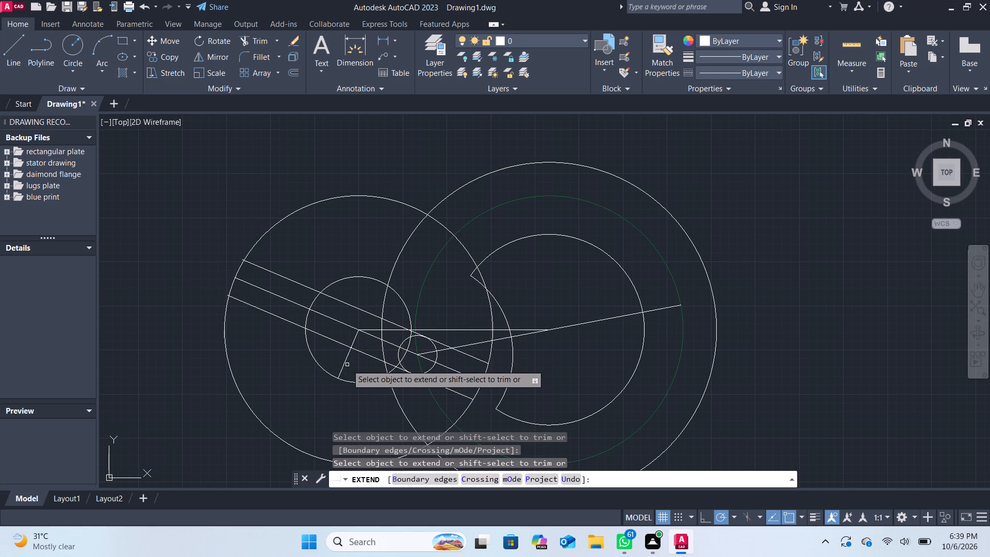
pyautogui.click(345, 366)
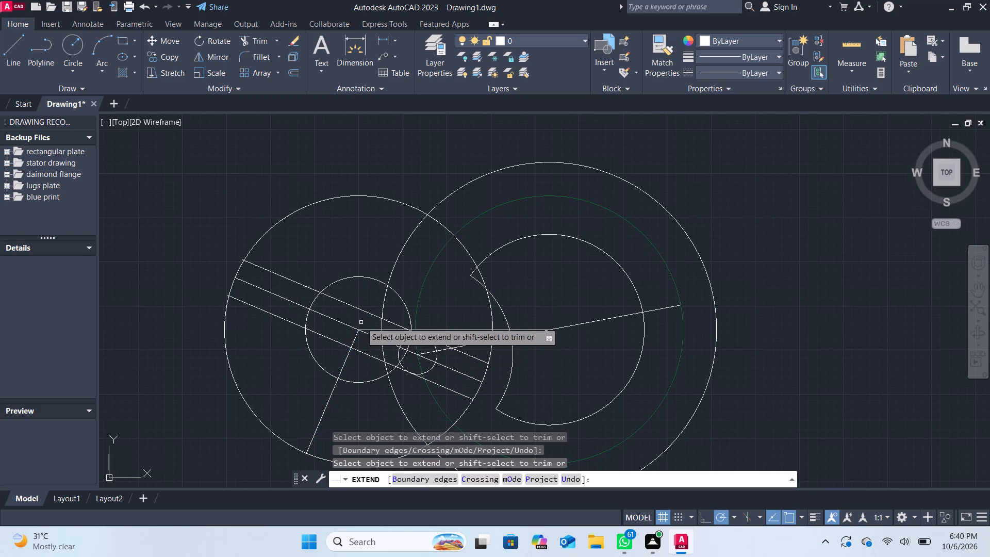
pyautogui.click(354, 341)
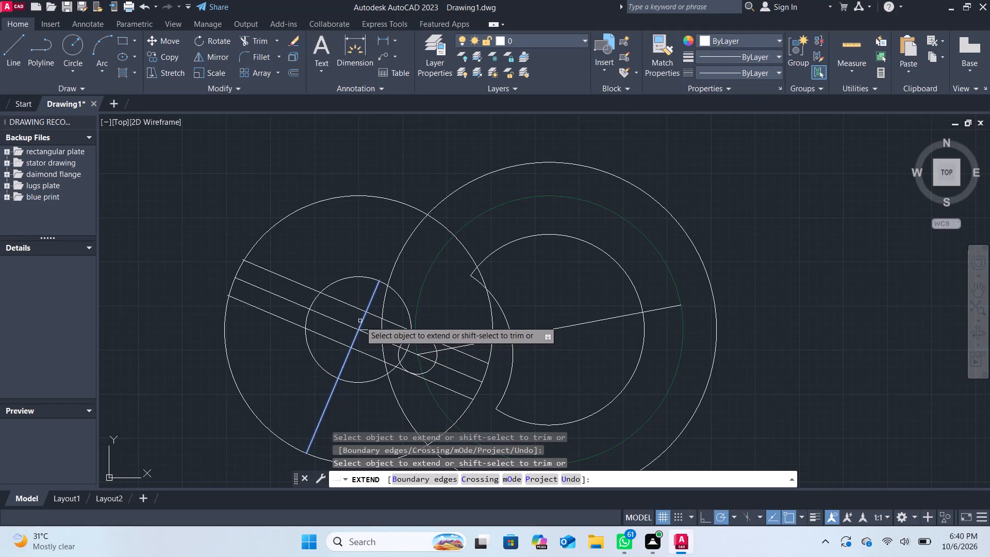
pyautogui.click(365, 319)
pyautogui.click(368, 301)
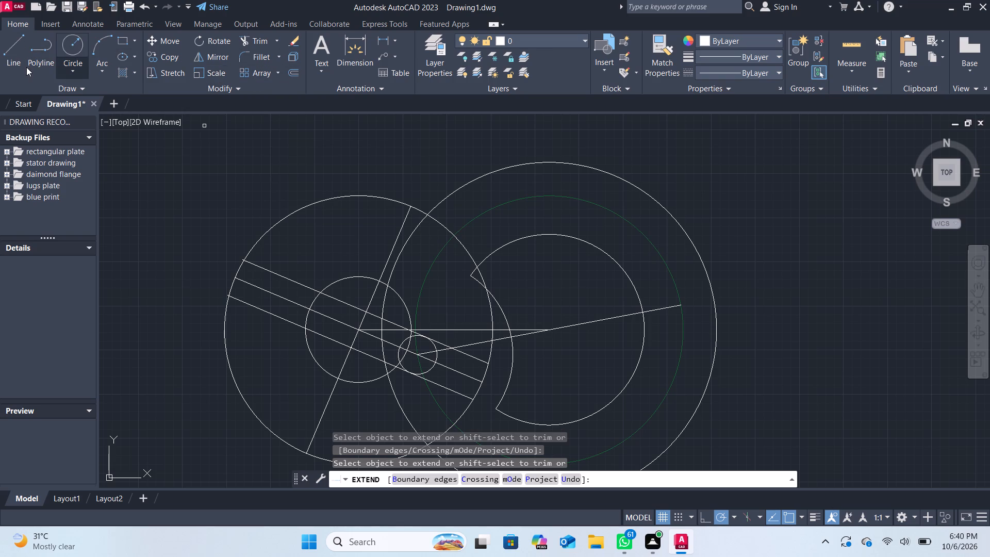
pyautogui.press('Escape')
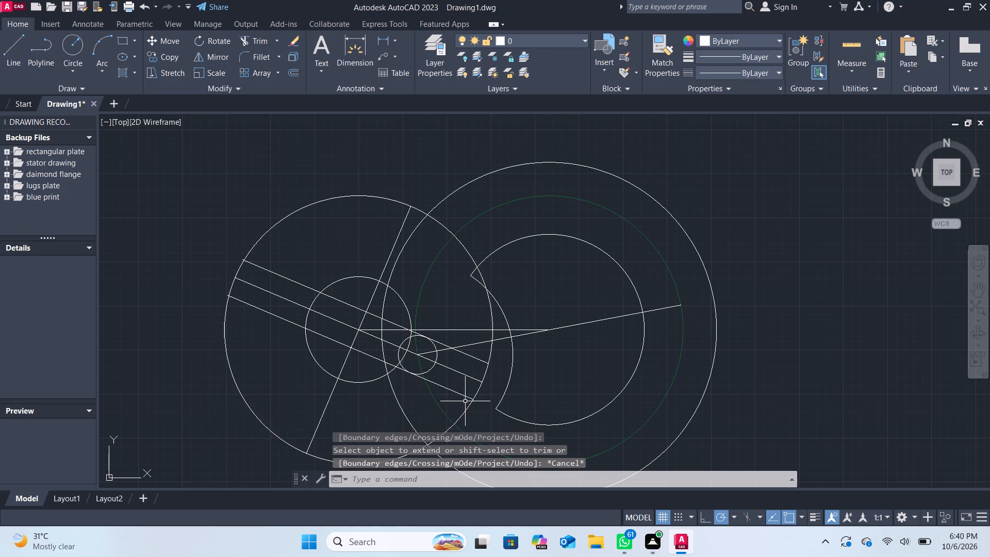
# Offset the line perpendicular to the slanted centre line by 5.5 to each side.
pyautogui.scroll(-1, 724, 382)
pyautogui.moveTo(756, 391); pyautogui.dragTo(732, 278, button='middle')
pyautogui.scroll(1, 732, 278)
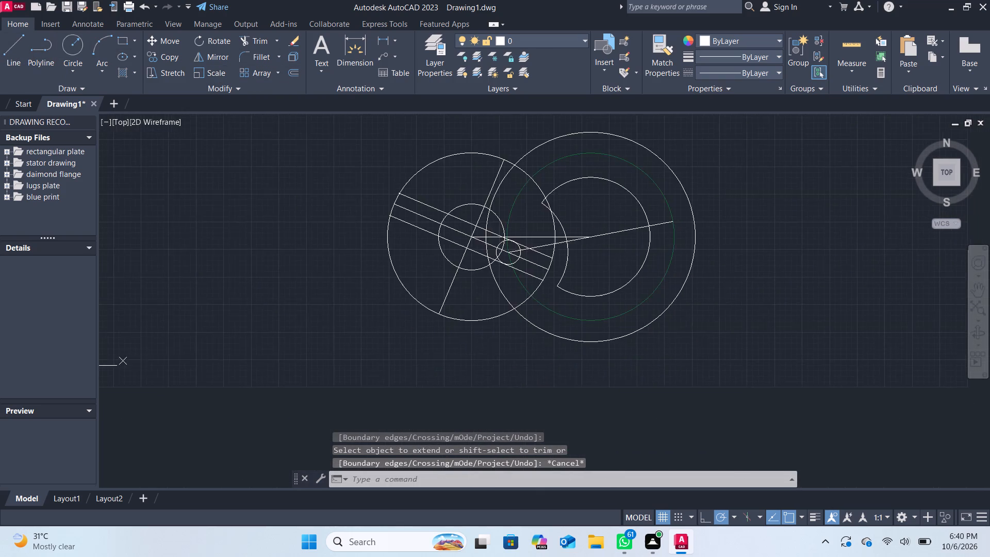
pyautogui.scroll(1, 732, 278)
pyautogui.scroll(-2, 732, 278)
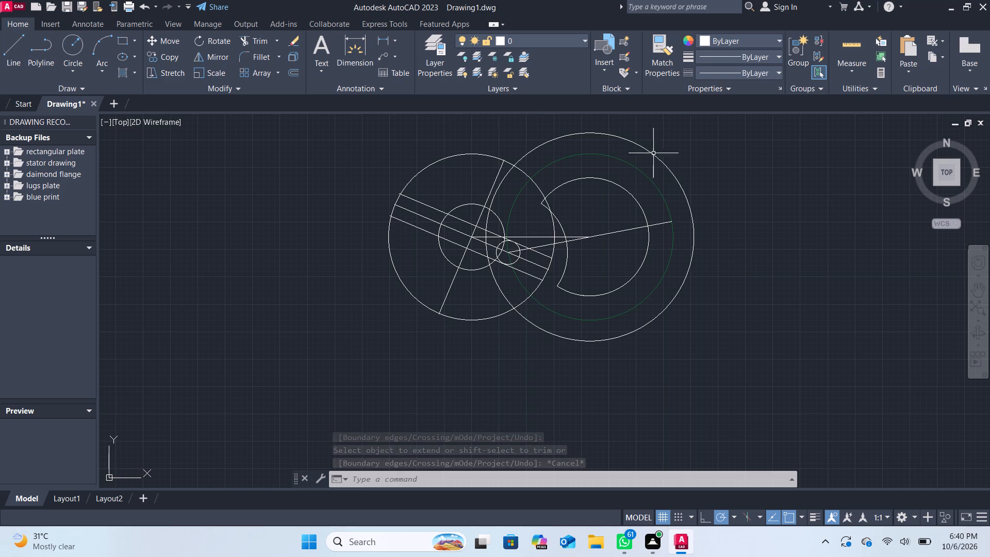
pyautogui.moveTo(709, 119); pyautogui.dragTo(715, 143, button='middle')
pyautogui.scroll(1, 715, 143)
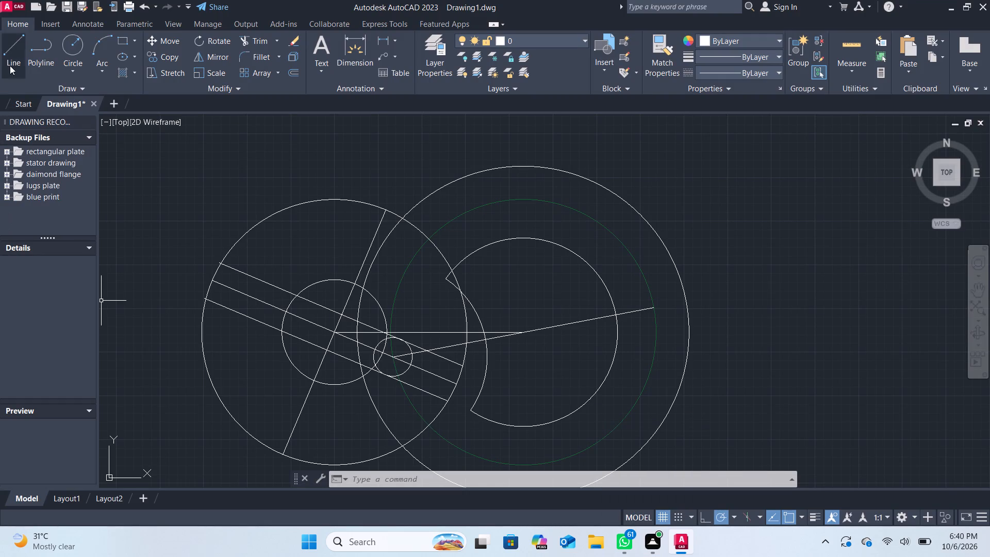
pyautogui.click(13, 49)
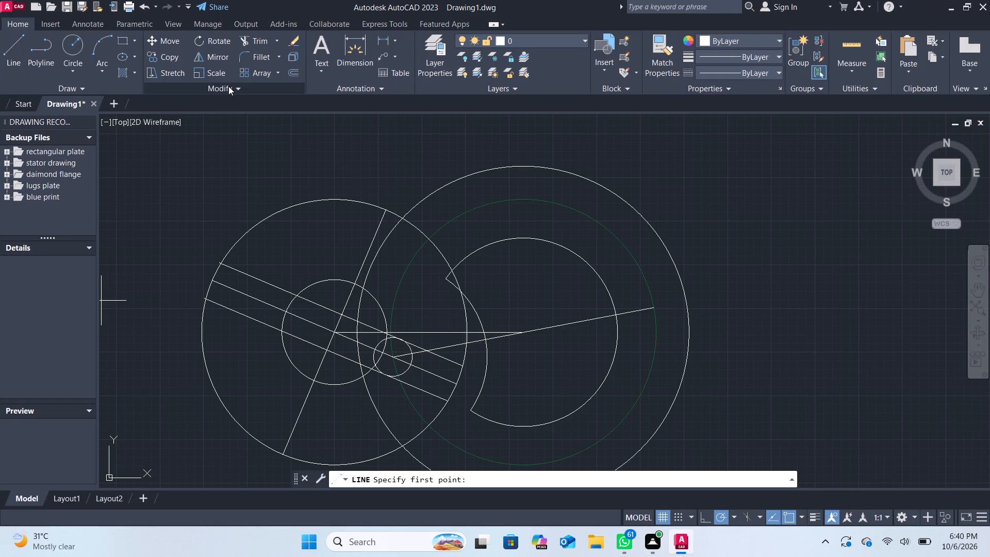
pyautogui.click(300, 73)
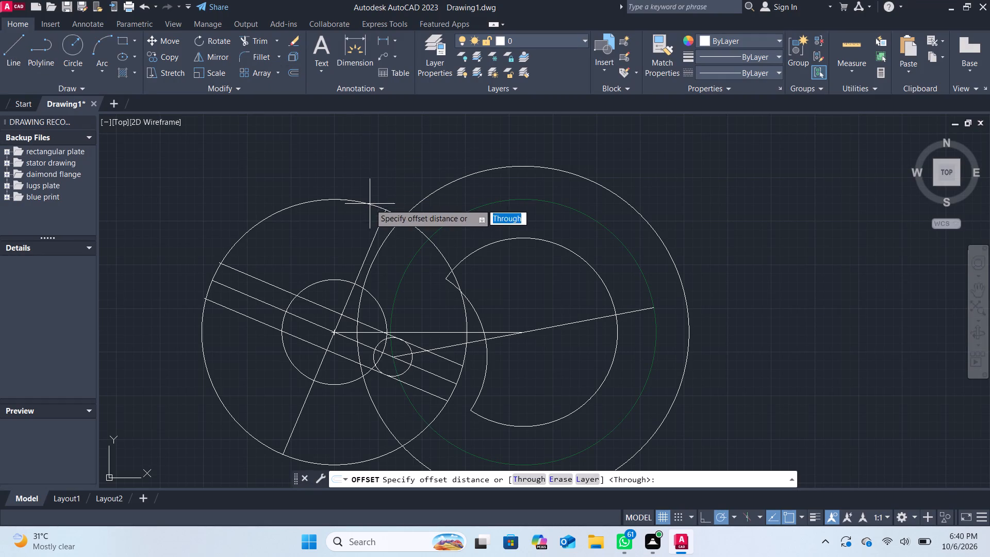
pyautogui.press('Return')
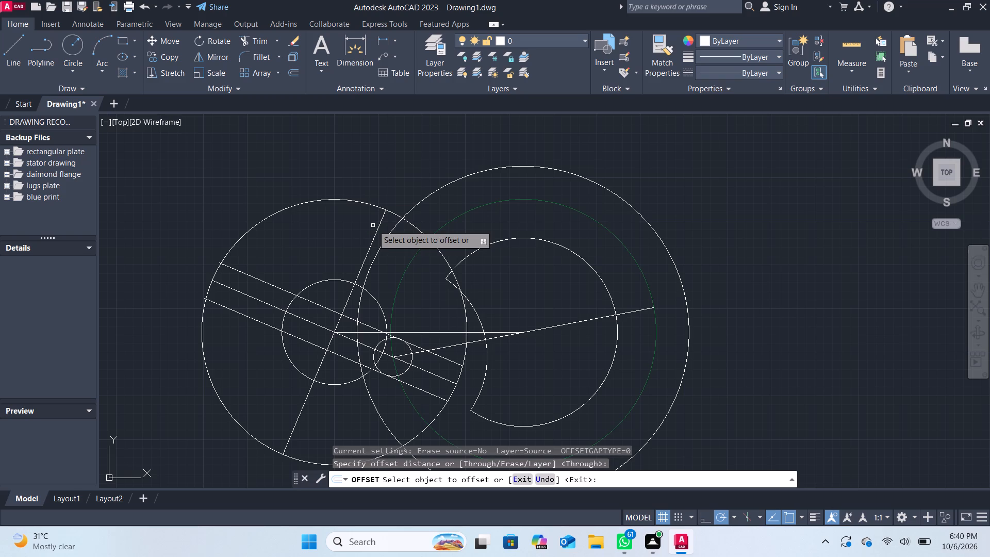
pyautogui.click(376, 233)
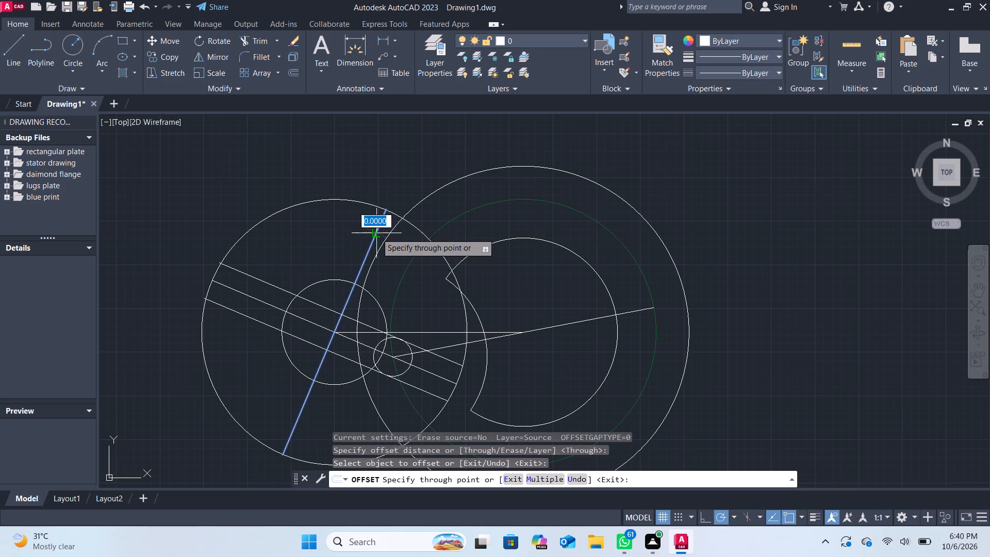
pyautogui.write('5.5')
pyautogui.press('Return')
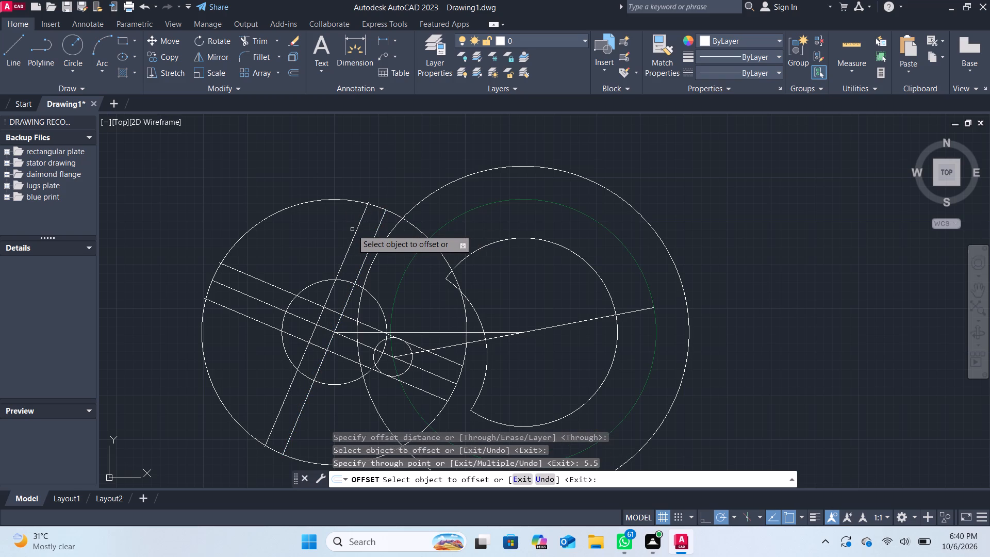
pyautogui.click(379, 231)
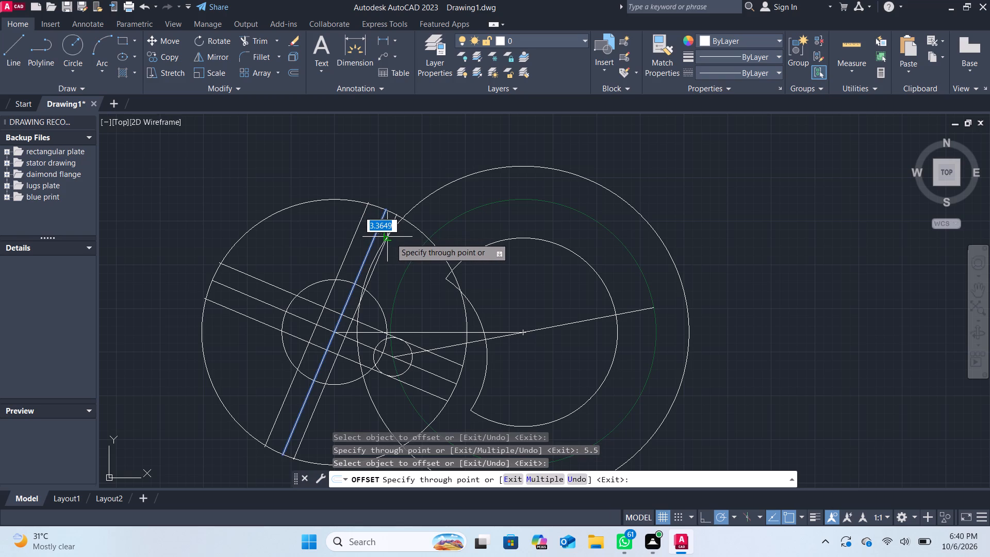
pyautogui.write('5.5')
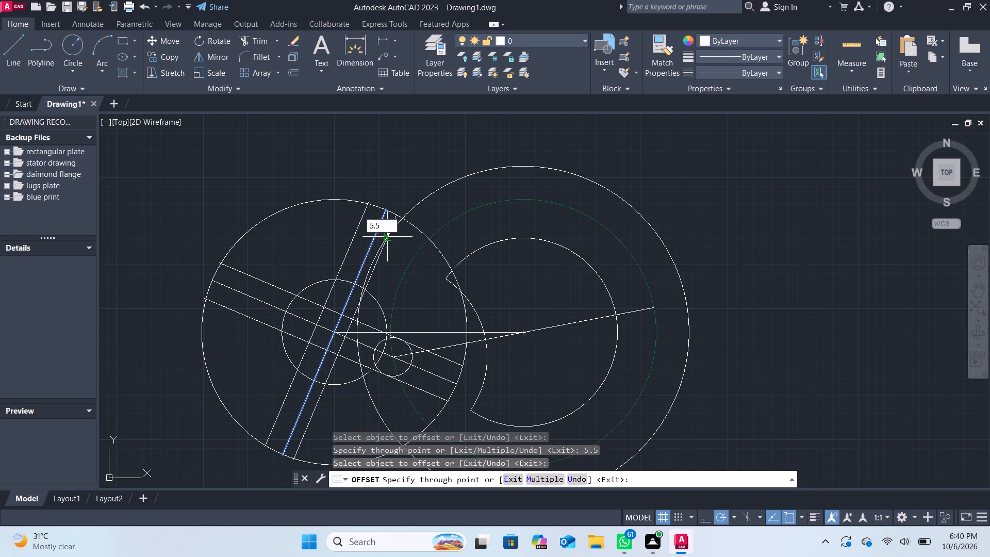
pyautogui.press('Return')
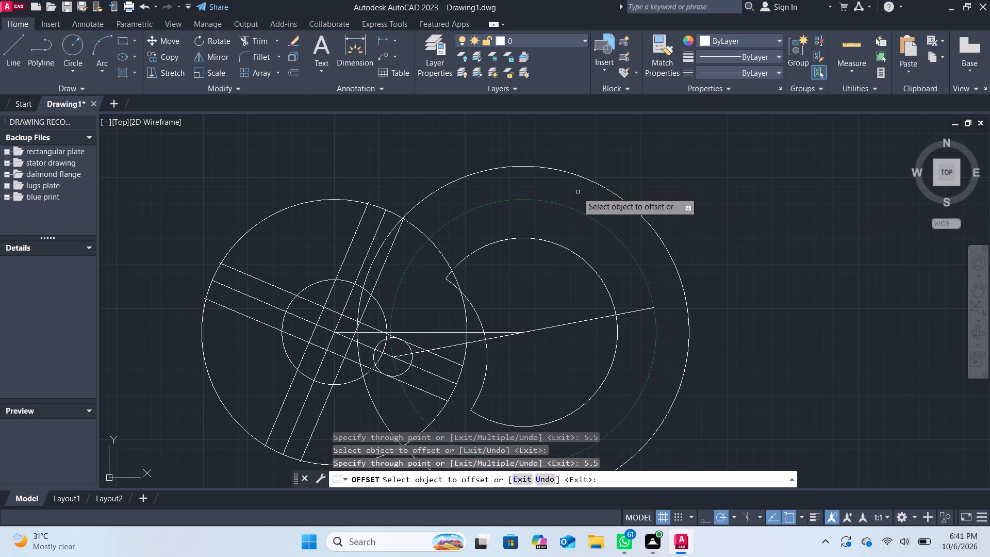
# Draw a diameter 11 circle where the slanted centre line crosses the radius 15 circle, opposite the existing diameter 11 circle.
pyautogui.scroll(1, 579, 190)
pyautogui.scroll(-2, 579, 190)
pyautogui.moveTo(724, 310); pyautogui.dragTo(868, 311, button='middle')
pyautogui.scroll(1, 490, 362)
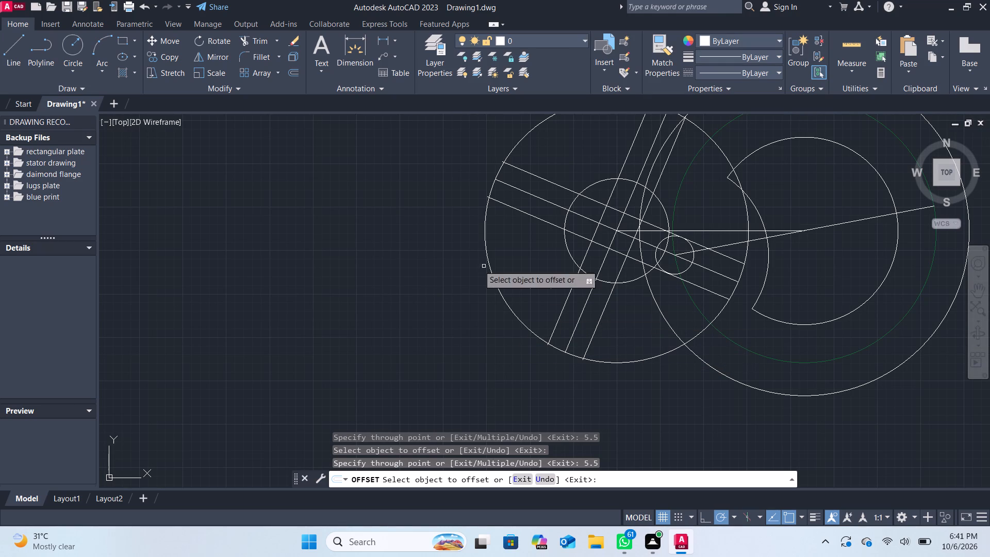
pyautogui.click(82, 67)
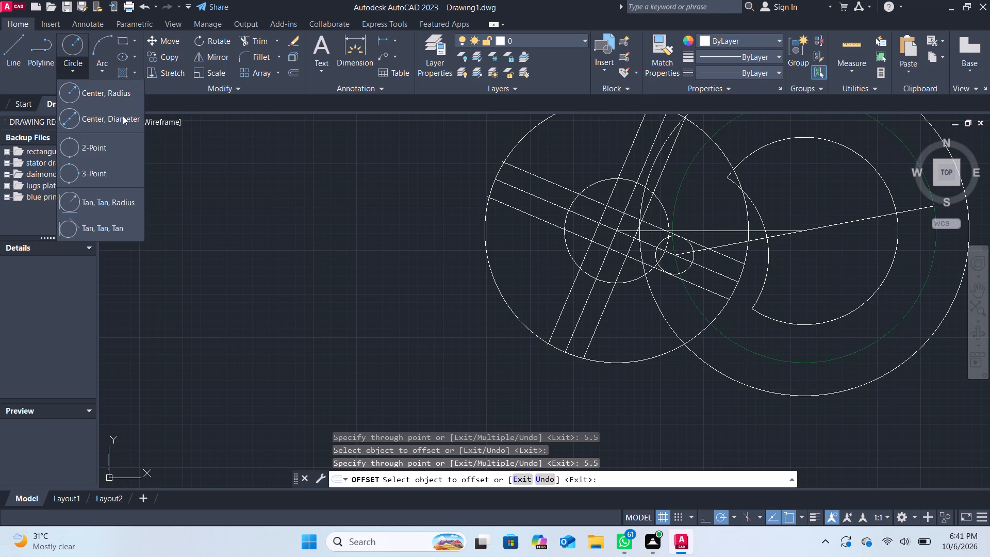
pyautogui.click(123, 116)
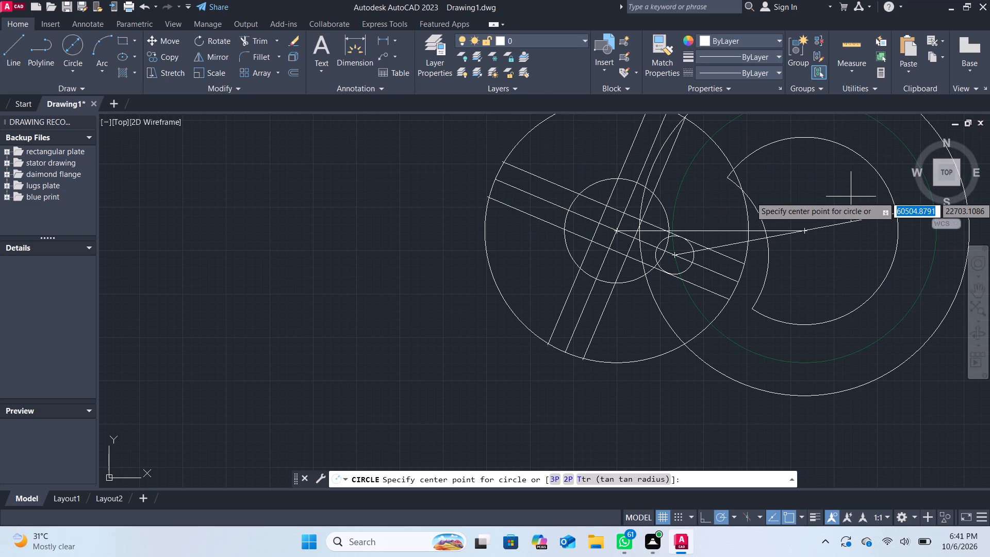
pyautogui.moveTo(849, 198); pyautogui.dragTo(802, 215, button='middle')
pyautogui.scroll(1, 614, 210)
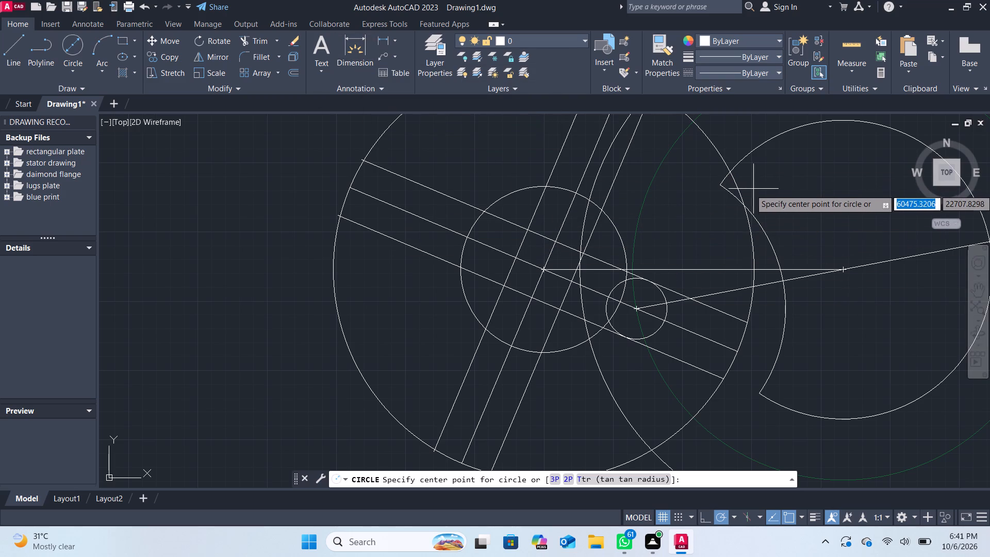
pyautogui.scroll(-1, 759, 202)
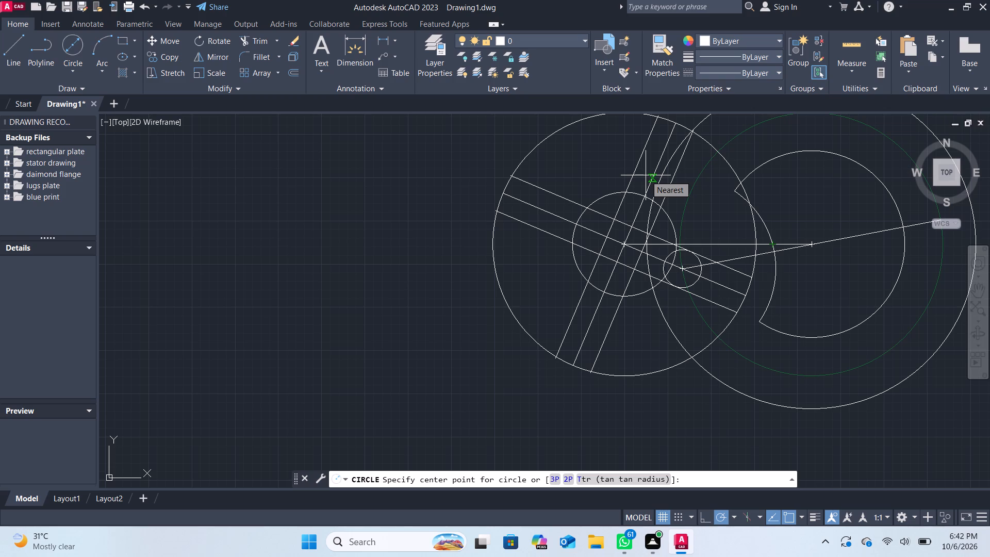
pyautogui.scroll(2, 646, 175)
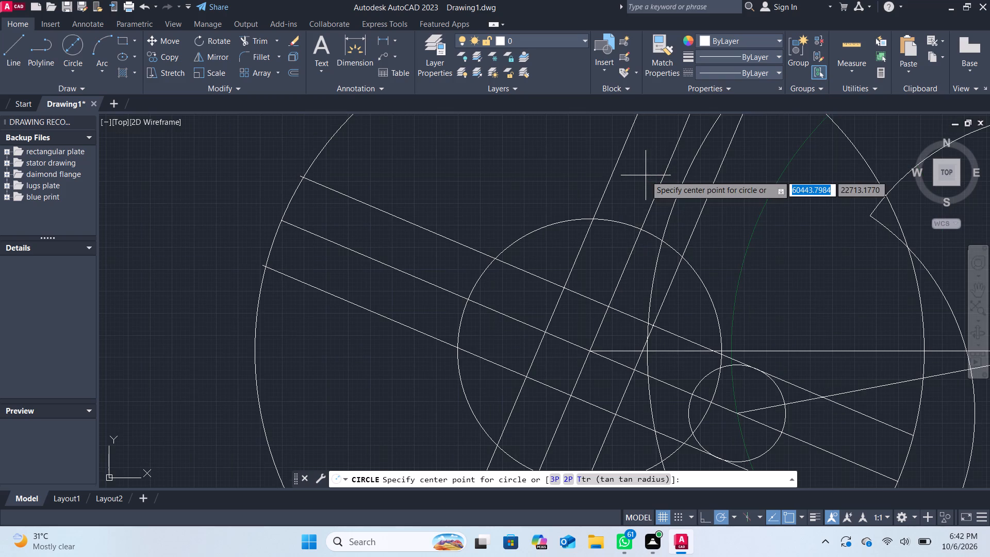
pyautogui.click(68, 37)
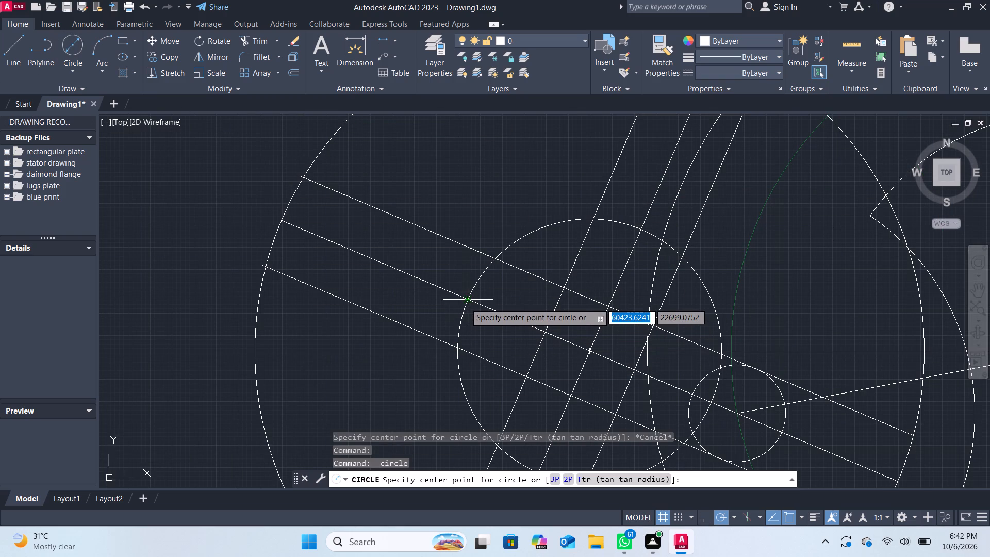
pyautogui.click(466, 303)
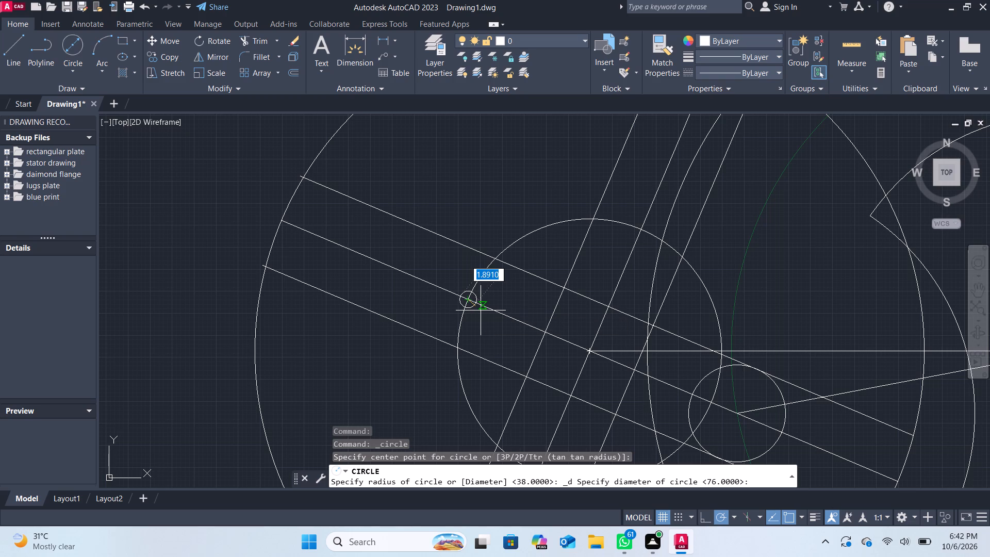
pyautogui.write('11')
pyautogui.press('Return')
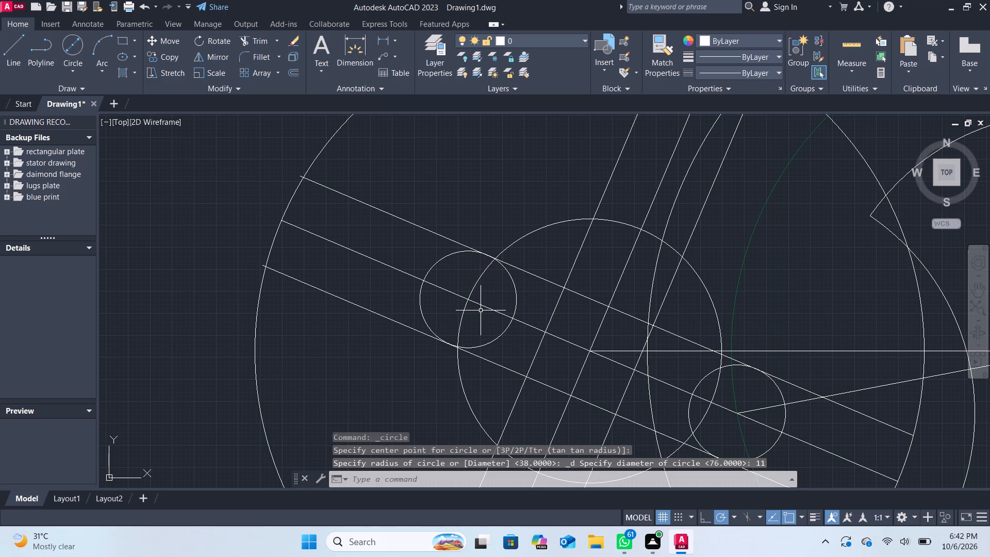
# Draw a diameter 11 circle at the lower intersection of the perpendicular centre line and the radius 15 circle.
pyautogui.scroll(-1, 599, 271)
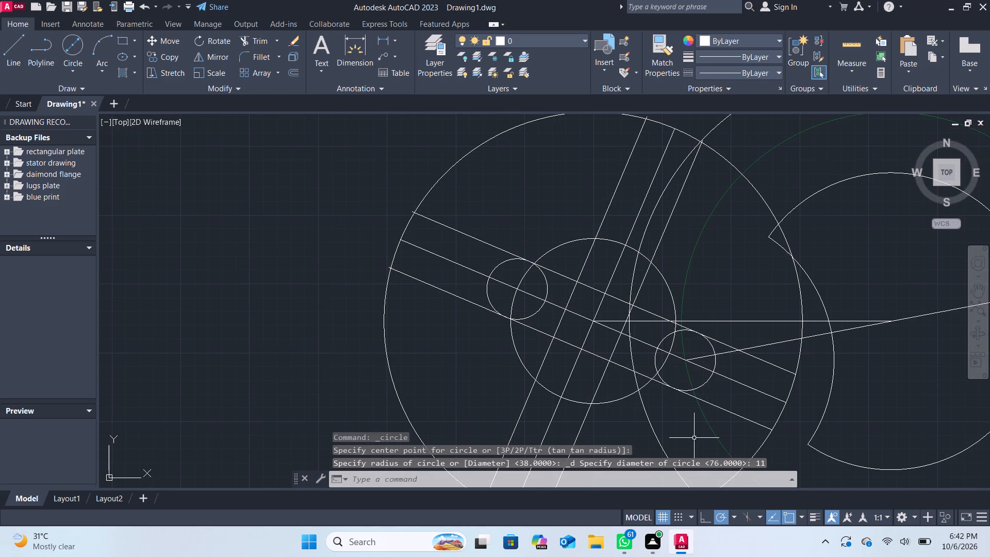
pyautogui.moveTo(694, 437); pyautogui.dragTo(672, 424, button='middle')
pyautogui.moveTo(654, 394); pyautogui.dragTo(655, 384, button='middle')
pyautogui.scroll(1, 655, 382)
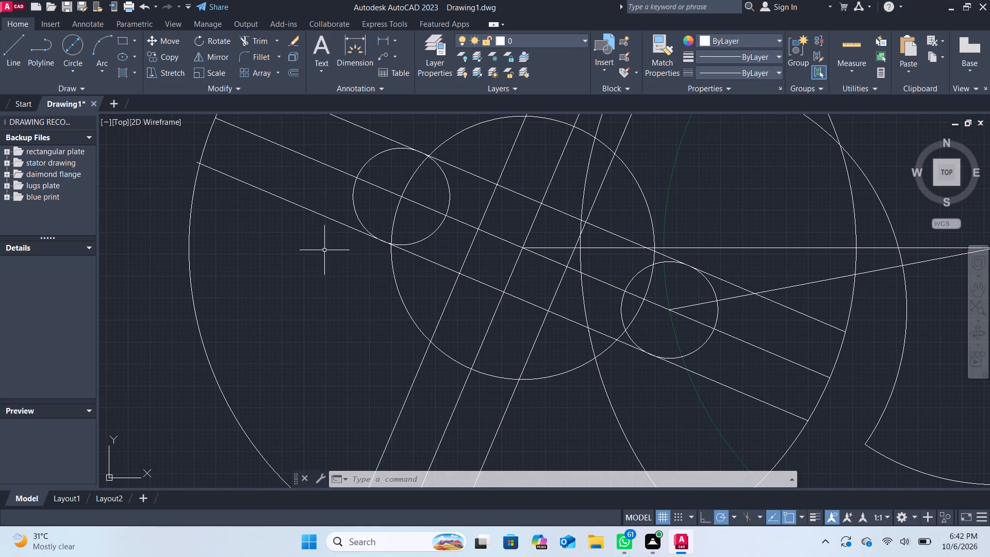
pyautogui.click(69, 50)
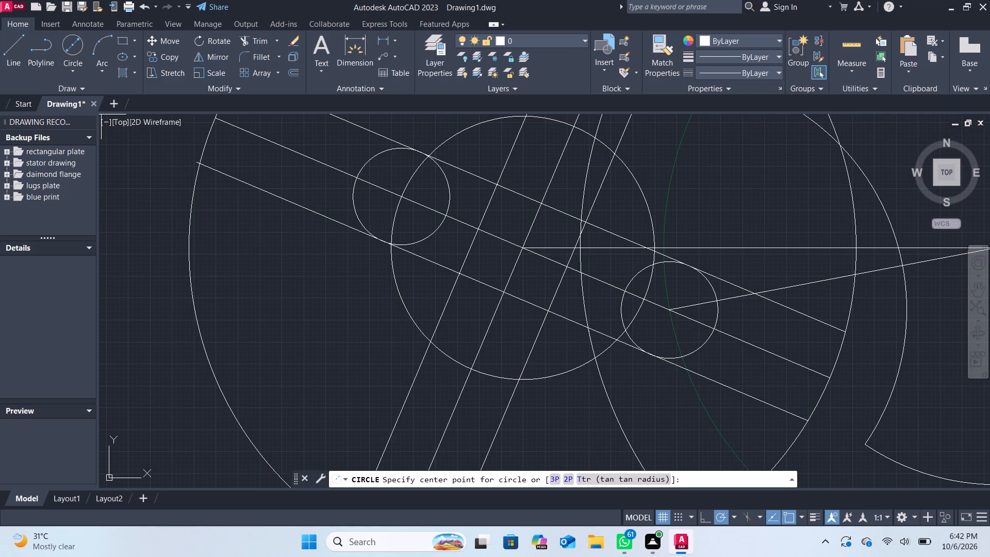
pyautogui.click(468, 367)
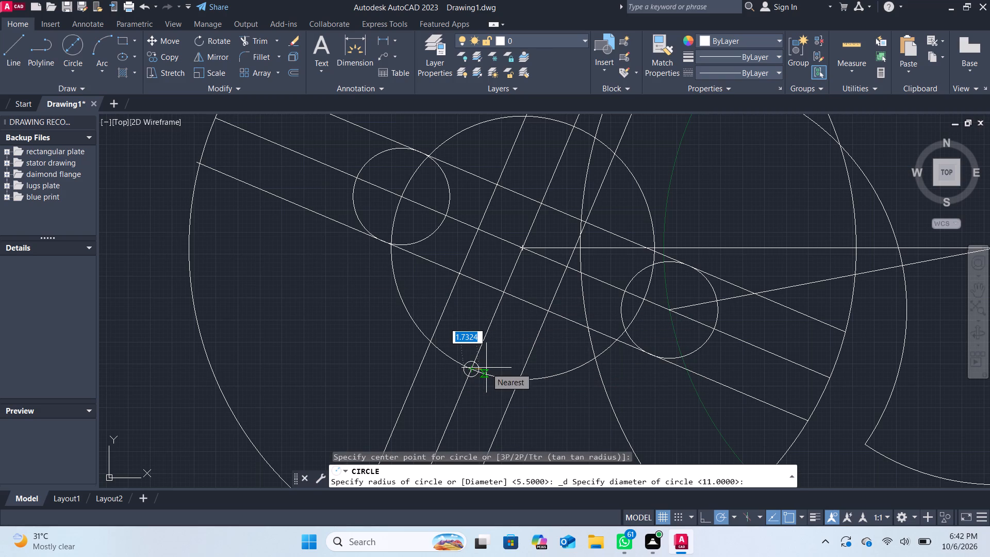
pyautogui.write('11')
pyautogui.press('Return')
# Draw a diameter 11 circle at the upper intersection of the perpendicular centre line and the radius 15 circle.
pyautogui.scroll(-1, 555, 272)
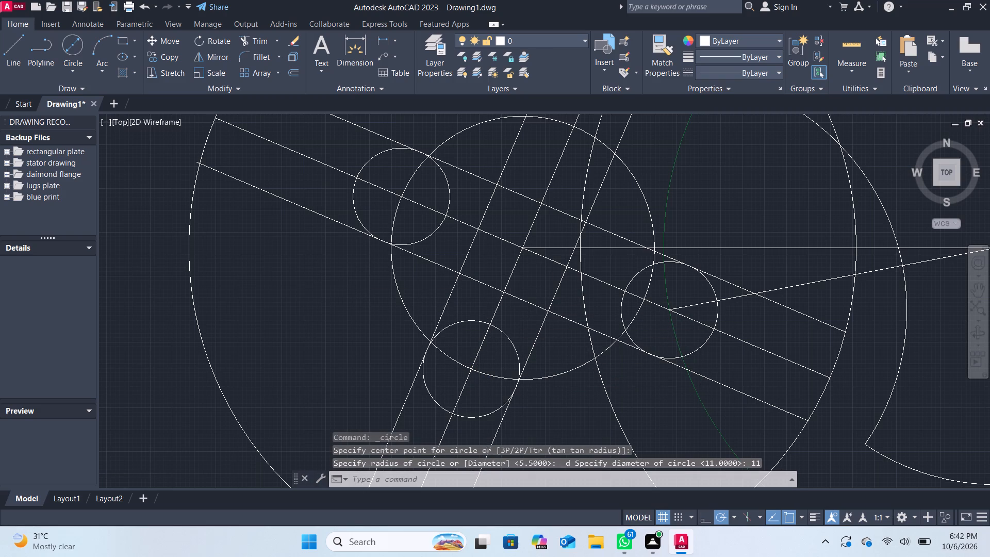
pyautogui.click(74, 47)
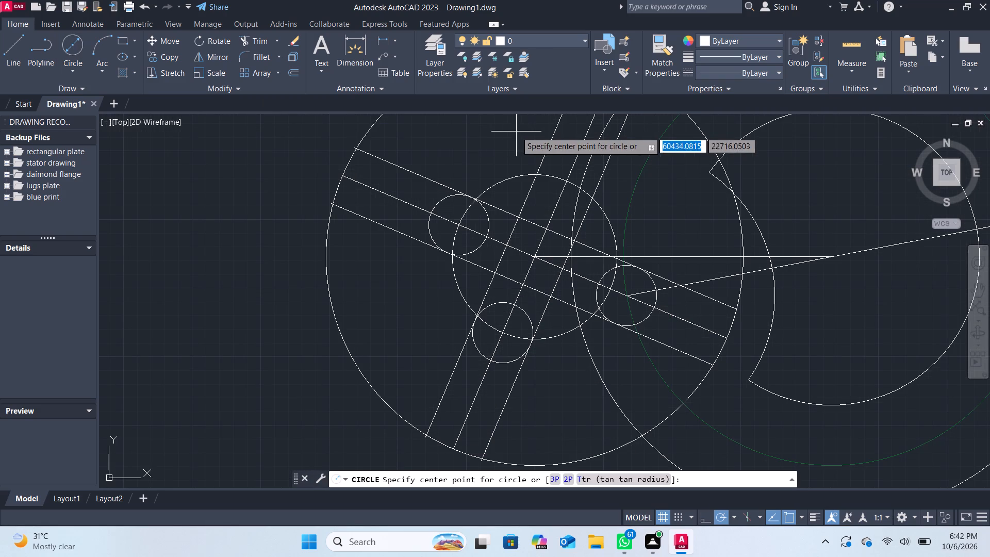
pyautogui.click(564, 180)
pyautogui.write('11')
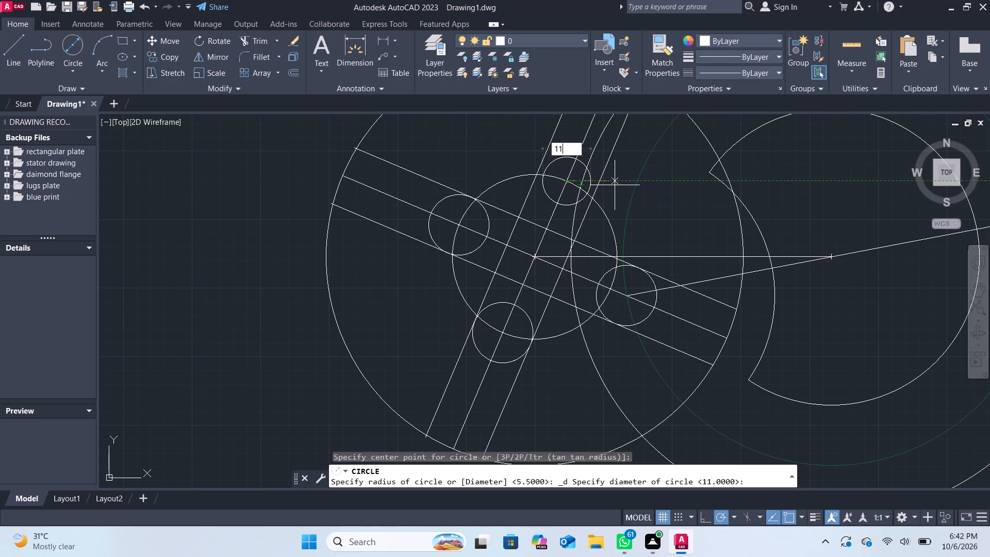
pyautogui.press('Return')
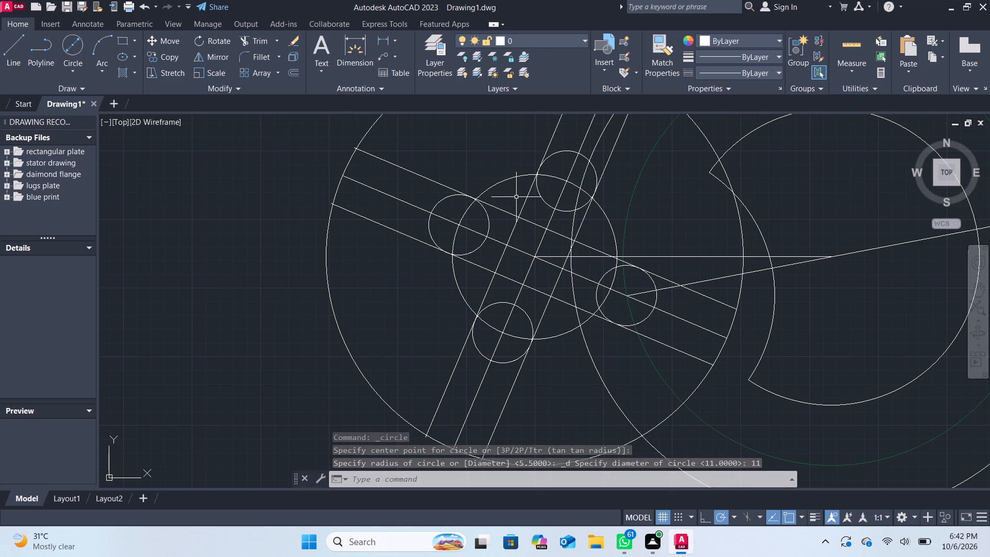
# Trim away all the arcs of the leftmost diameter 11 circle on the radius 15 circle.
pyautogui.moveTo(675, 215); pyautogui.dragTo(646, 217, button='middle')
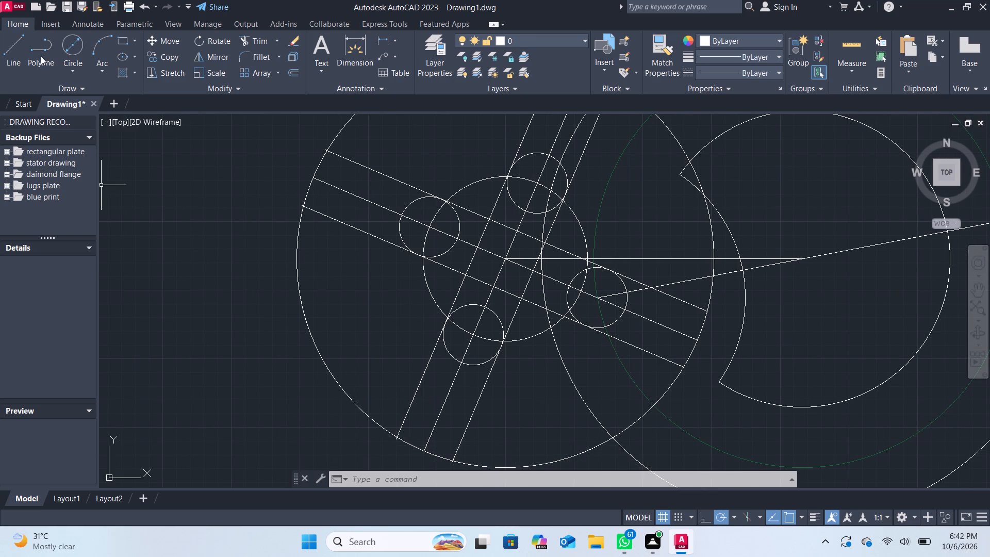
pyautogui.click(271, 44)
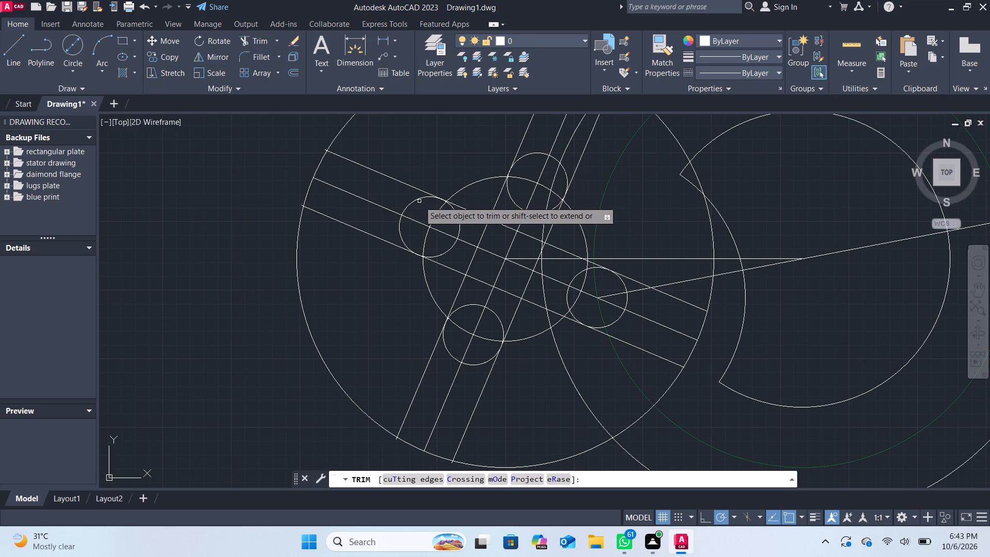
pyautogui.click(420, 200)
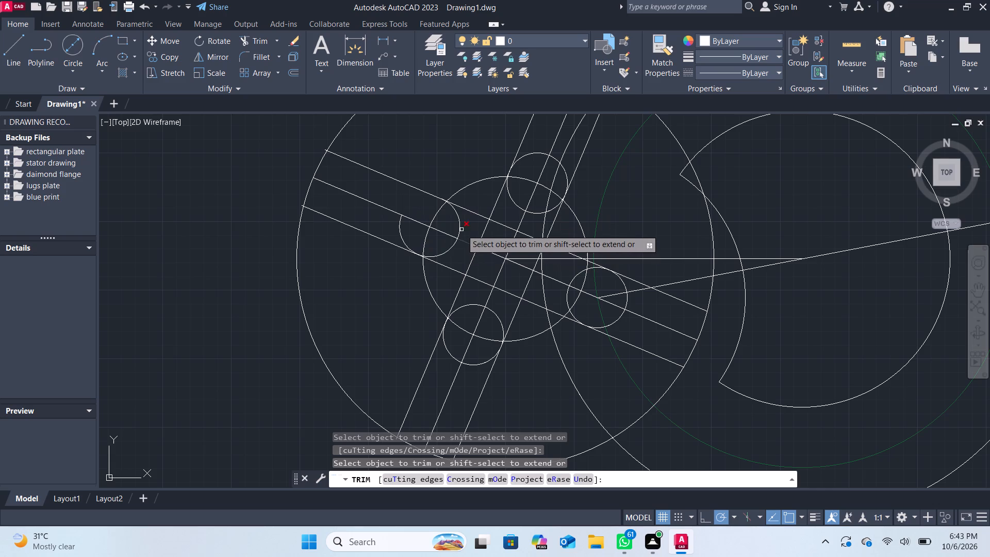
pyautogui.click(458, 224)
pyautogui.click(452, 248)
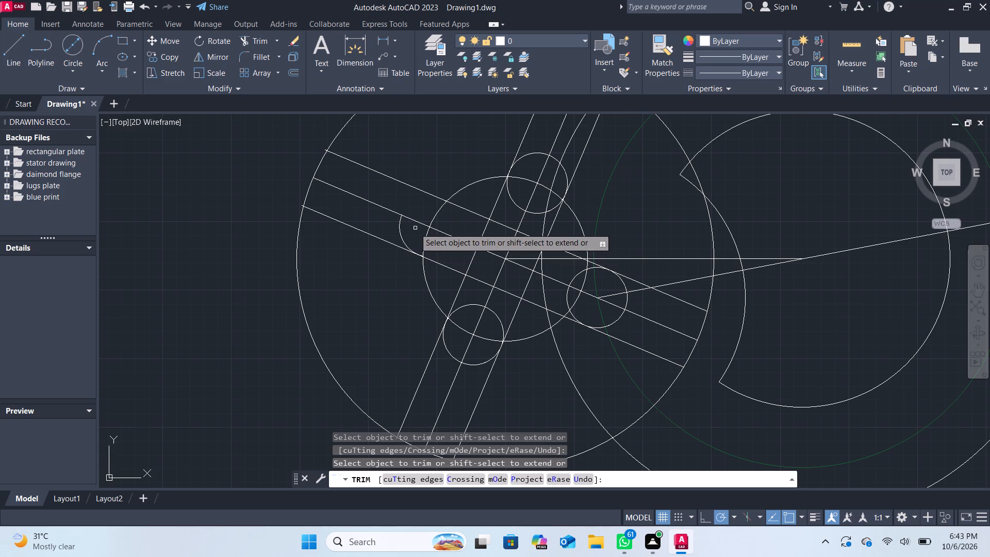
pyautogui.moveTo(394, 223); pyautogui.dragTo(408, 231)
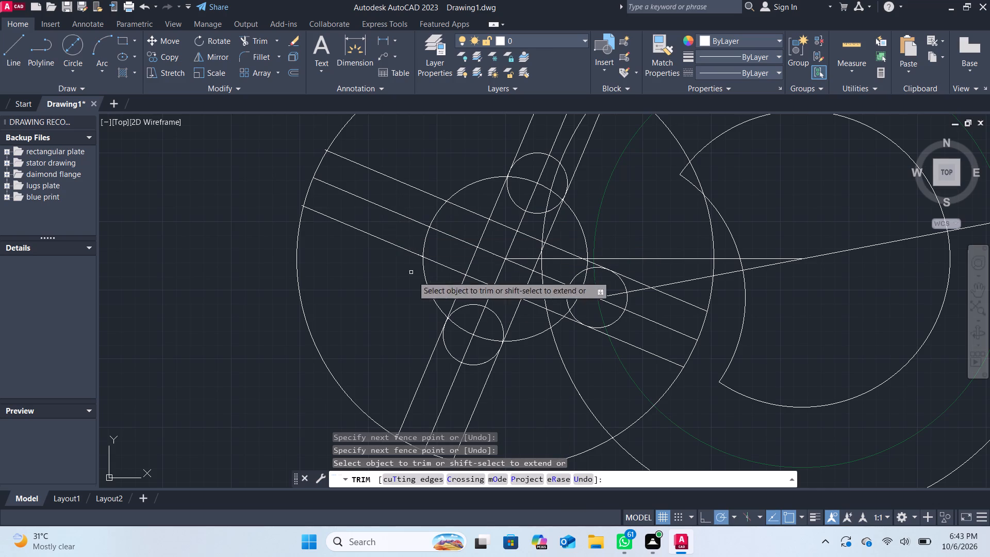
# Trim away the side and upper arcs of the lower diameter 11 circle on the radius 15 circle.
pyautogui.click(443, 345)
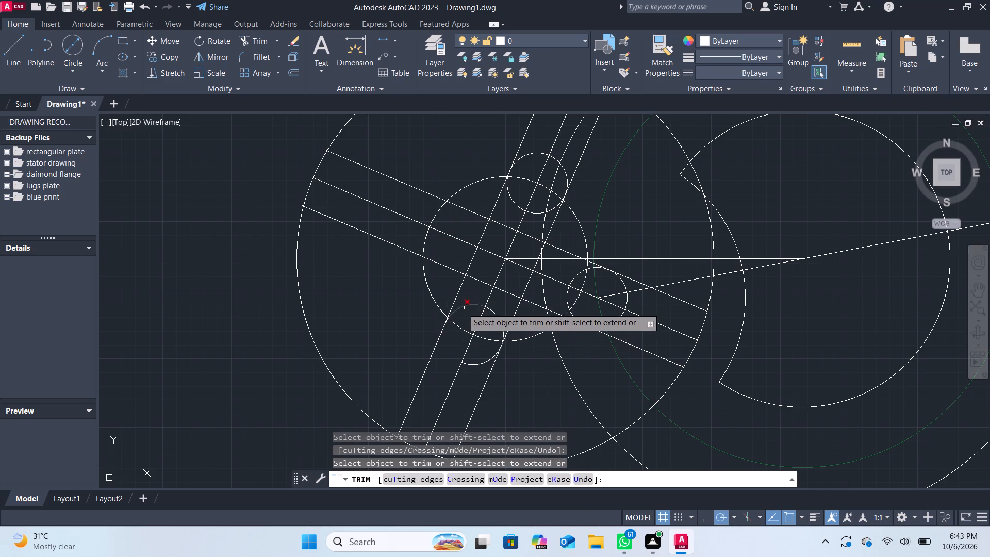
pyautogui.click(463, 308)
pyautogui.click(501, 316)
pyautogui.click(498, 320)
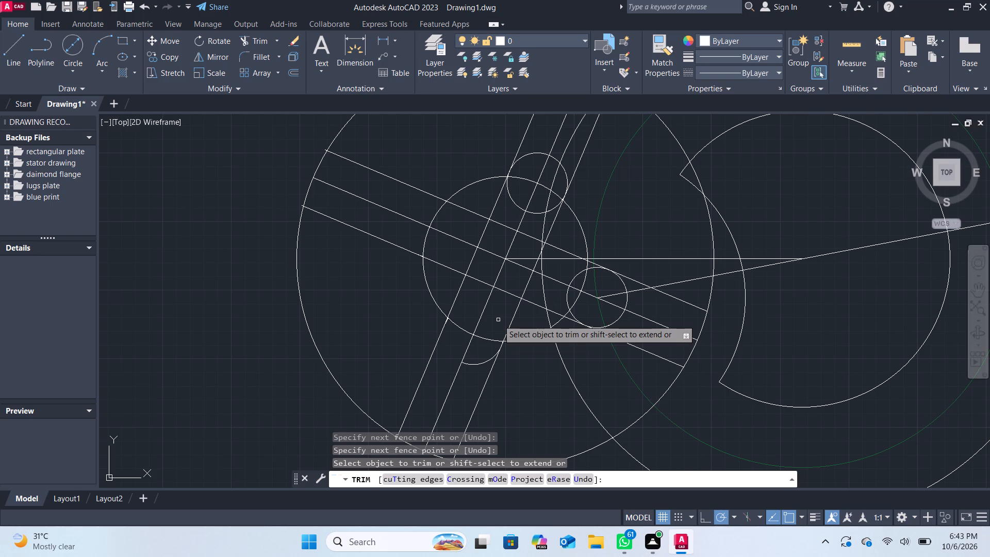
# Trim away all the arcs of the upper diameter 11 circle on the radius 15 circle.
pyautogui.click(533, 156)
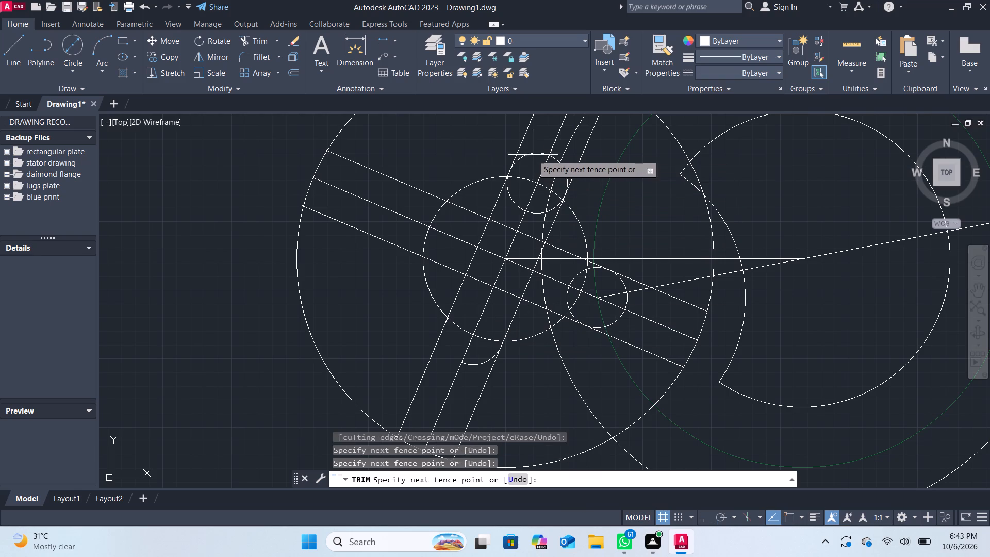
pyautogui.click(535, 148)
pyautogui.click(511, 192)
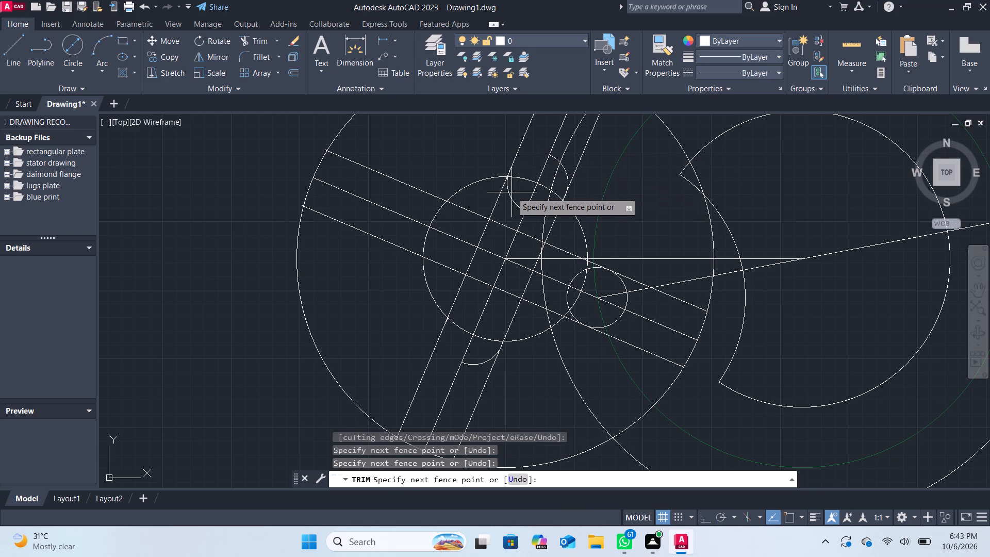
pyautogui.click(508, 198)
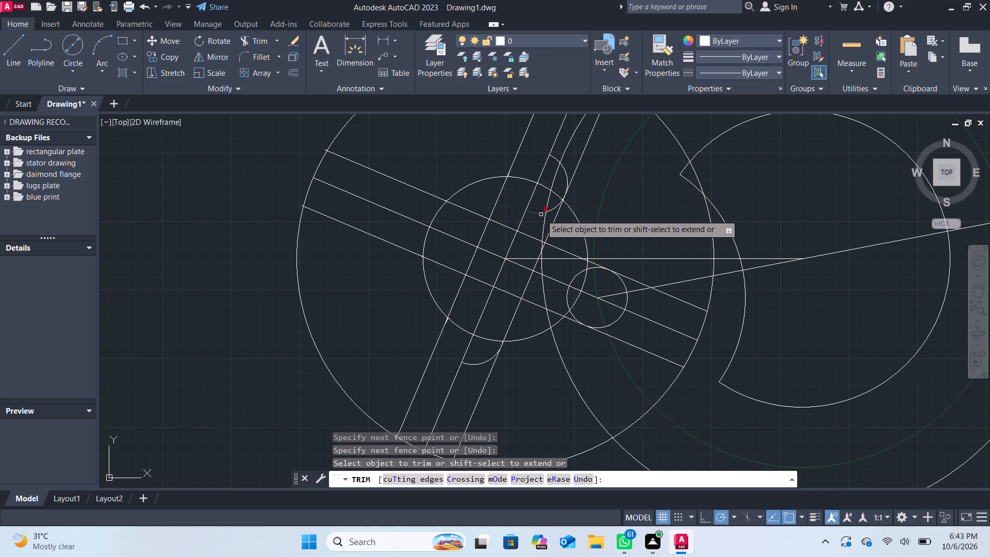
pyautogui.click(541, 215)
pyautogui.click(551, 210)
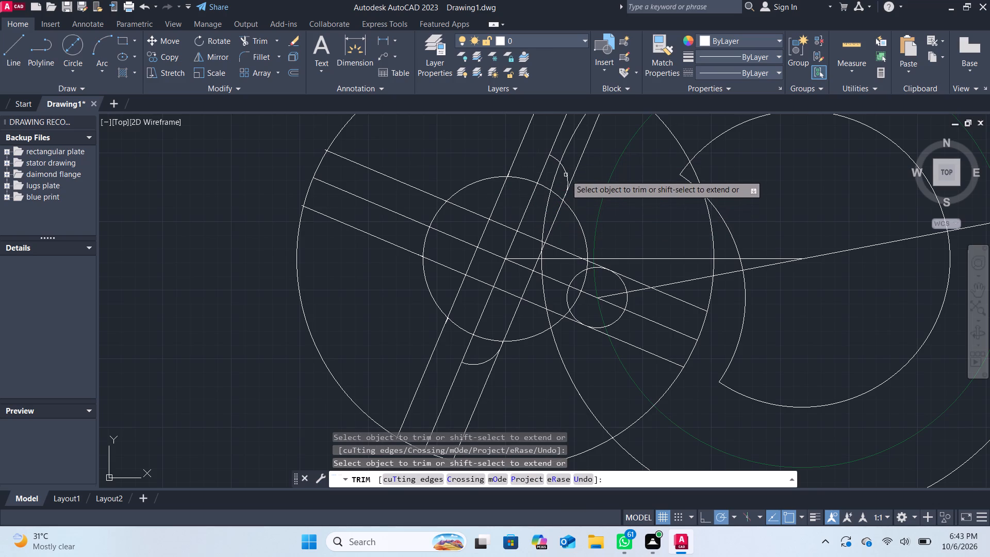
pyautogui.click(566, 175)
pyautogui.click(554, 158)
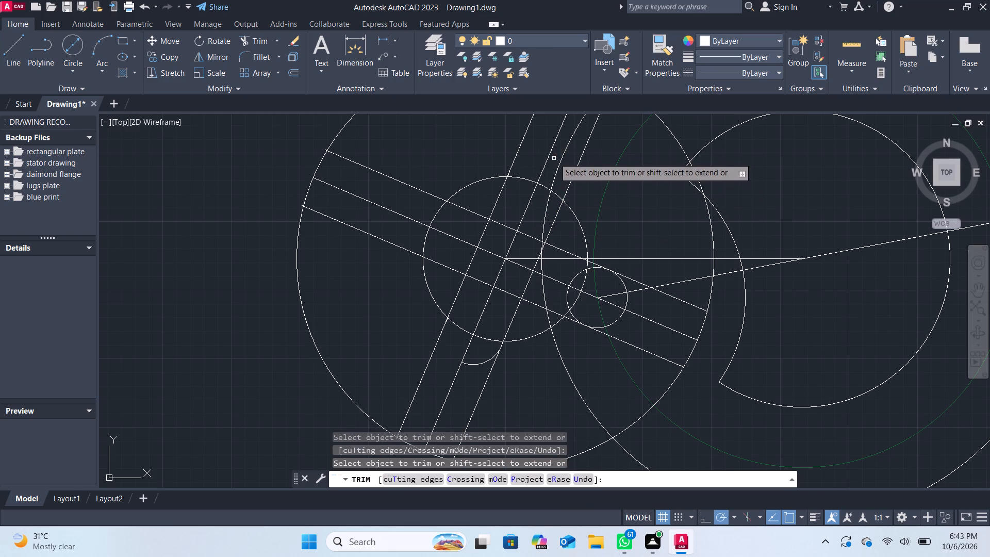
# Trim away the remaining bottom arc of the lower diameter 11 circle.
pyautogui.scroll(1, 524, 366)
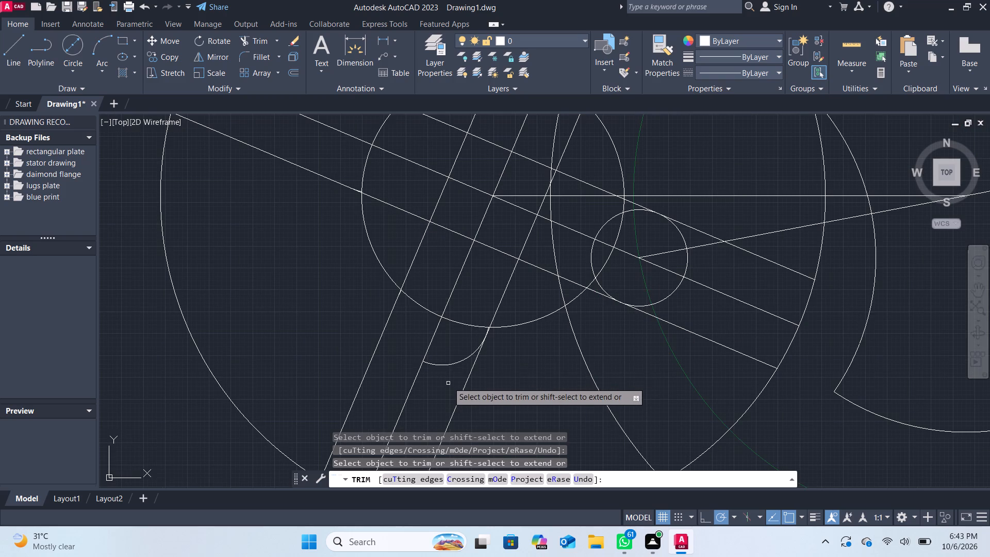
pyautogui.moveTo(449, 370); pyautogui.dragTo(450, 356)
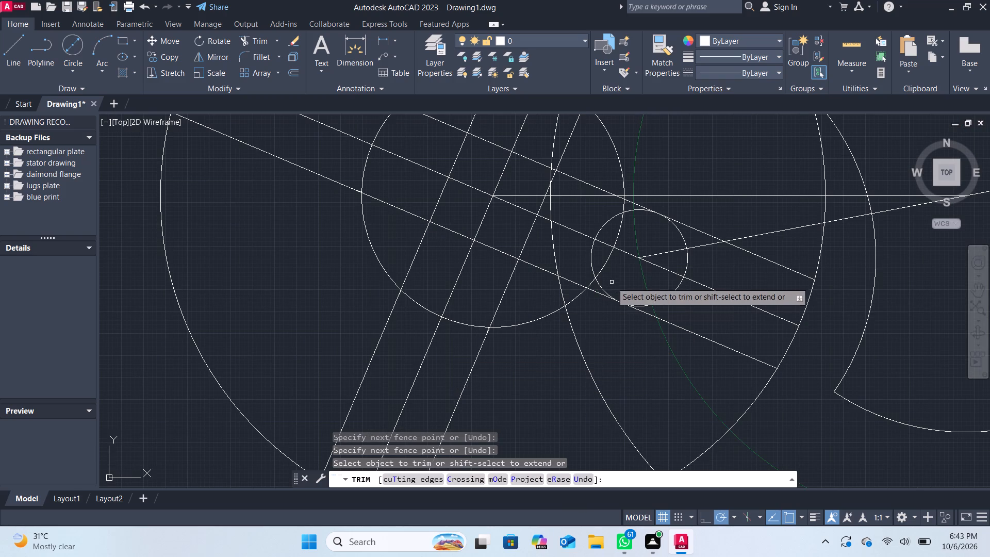
# Draw a diameter 11 circle at the left intersection of the slanted centre line and the radius 15 circle.
pyautogui.scroll(-1, 527, 264)
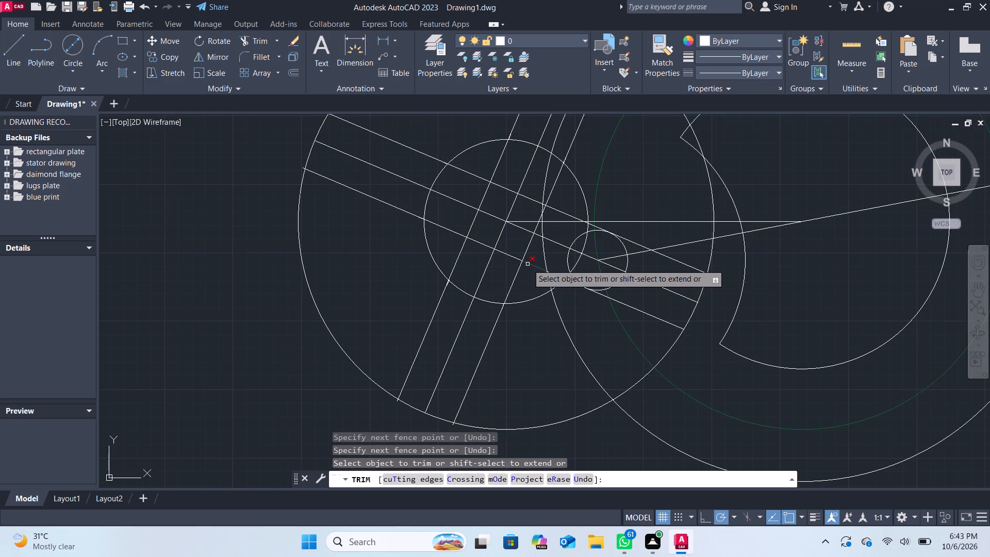
pyautogui.click(82, 48)
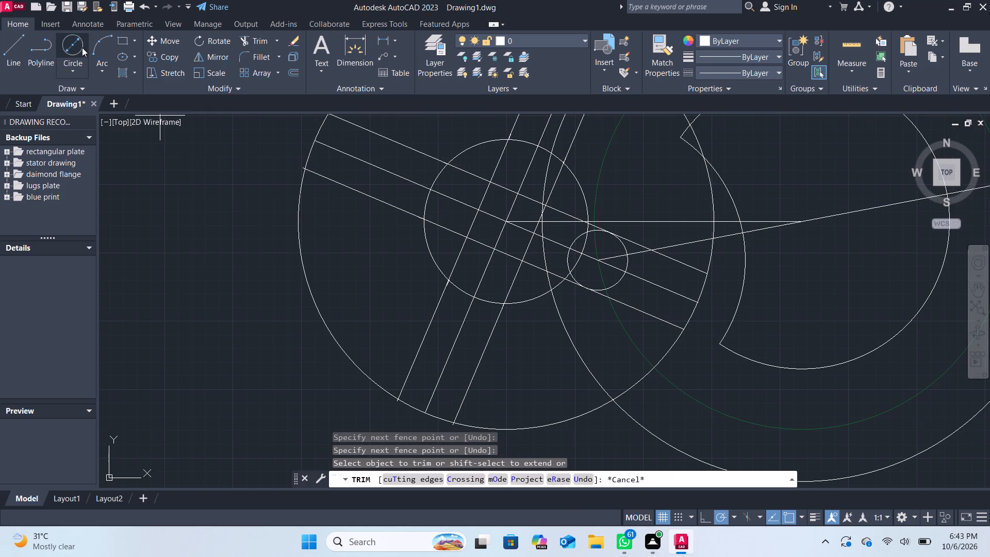
pyautogui.click(431, 190)
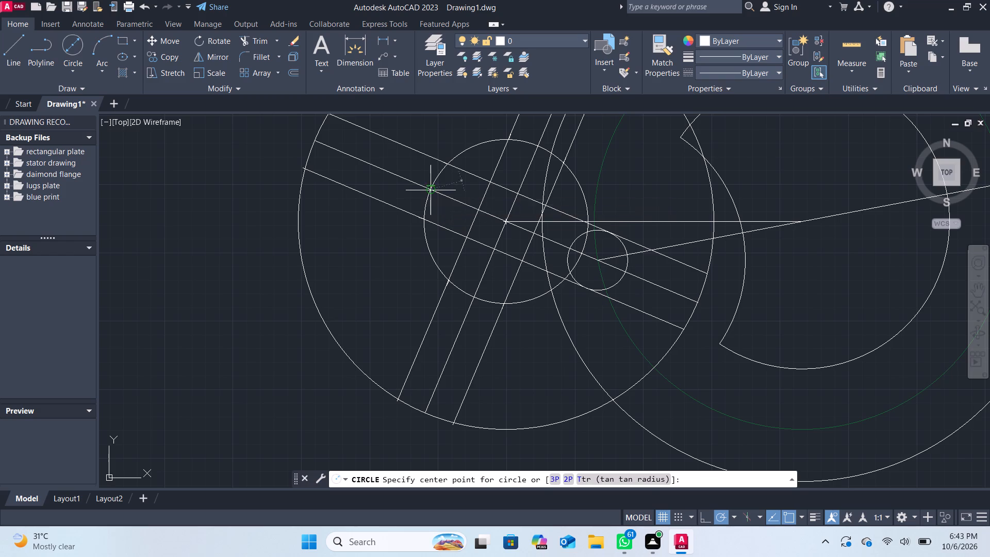
pyautogui.write('11')
pyautogui.press('Return')
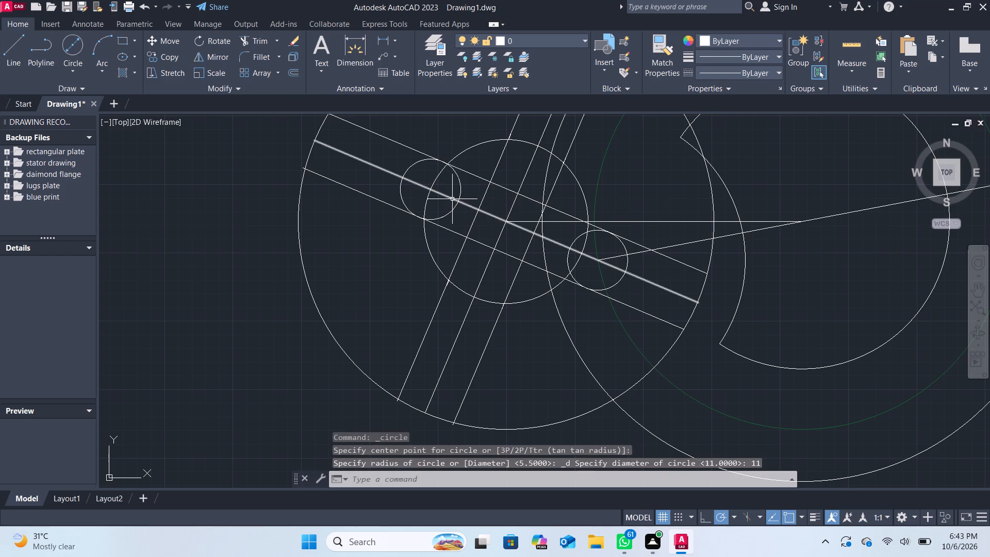
# Draw a diameter 11 circle at the lower intersection of the perpendicular centre line and the radius 15 circle.
pyautogui.click(73, 44)
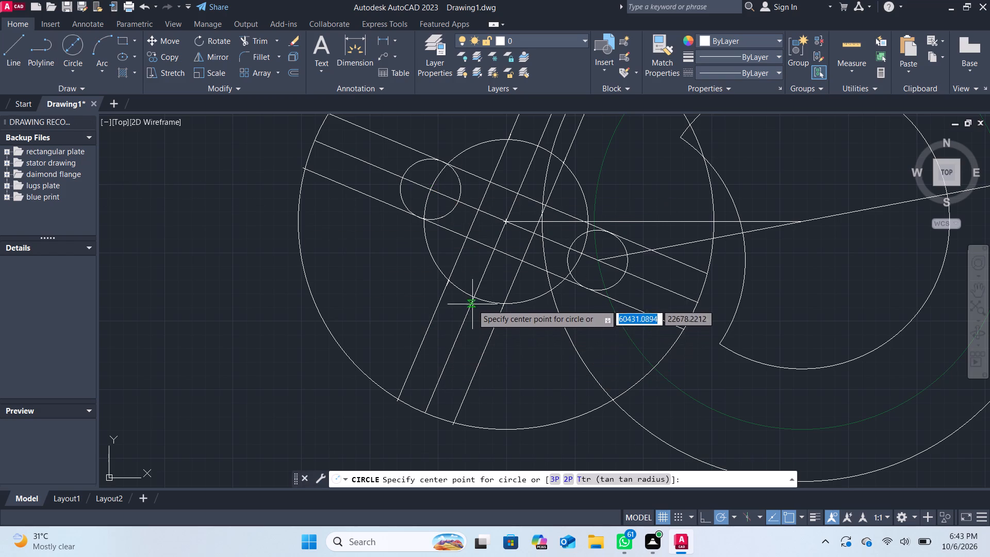
pyautogui.click(474, 297)
pyautogui.write('11')
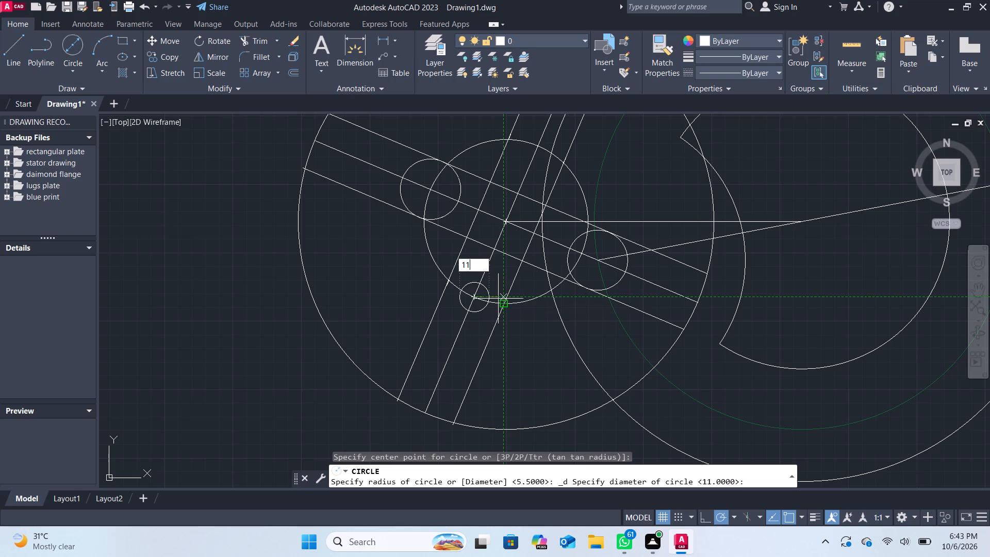
pyautogui.press('Return')
# Draw a diameter 11 circle at the upper intersection of the perpendicular centre line and the radius 15 circle.
pyautogui.scroll(-1, 498, 300)
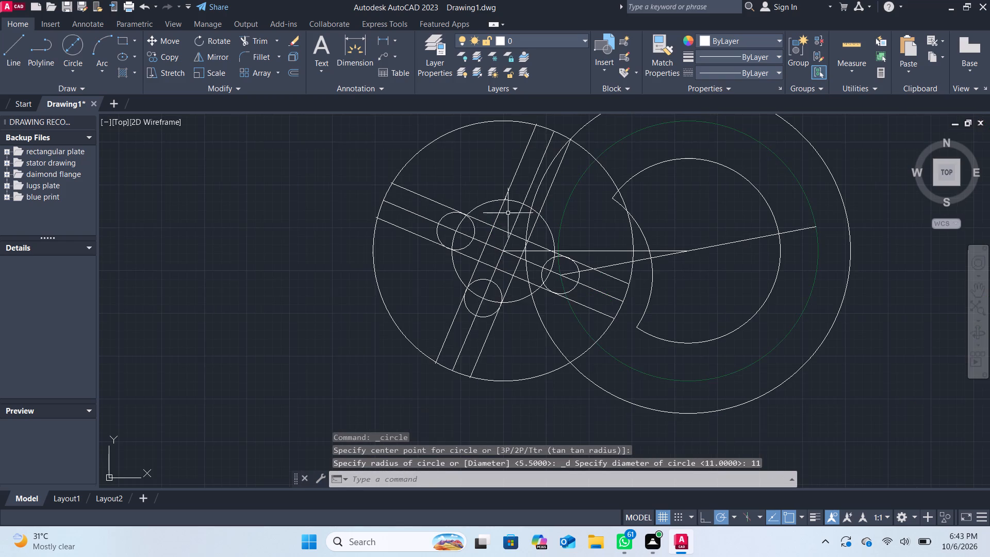
pyautogui.scroll(1, 527, 190)
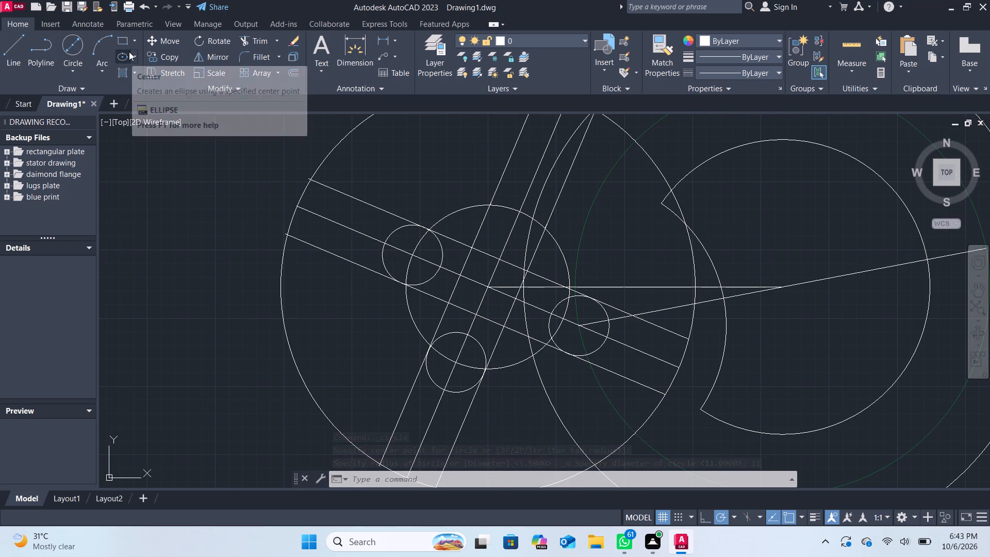
pyautogui.click(84, 48)
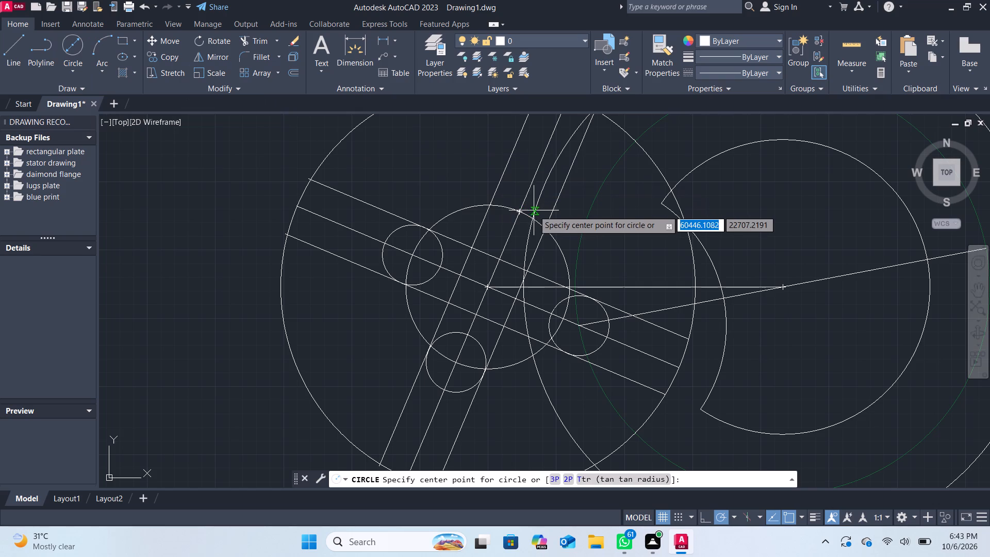
pyautogui.click(522, 214)
pyautogui.write('11')
pyautogui.press('Return')
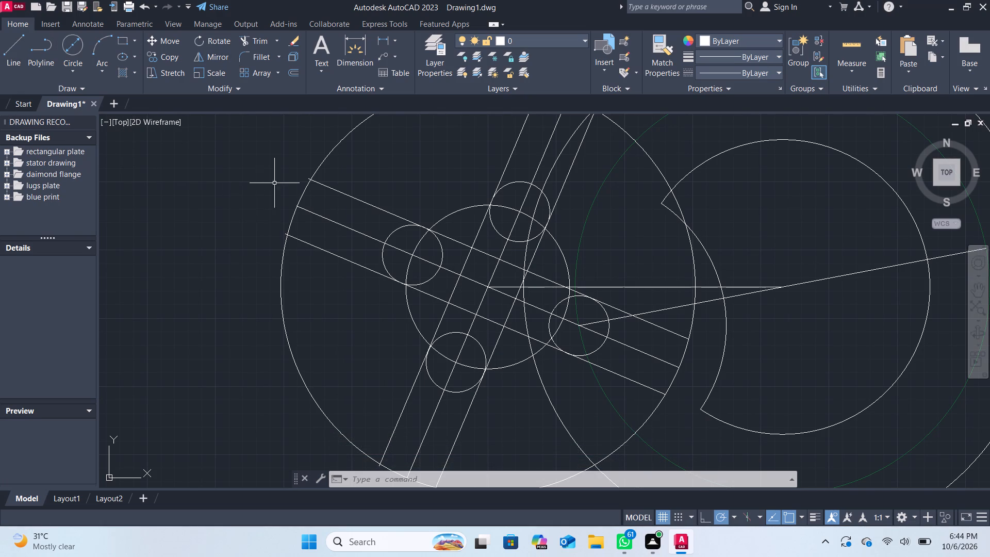
pyautogui.click(713, 212)
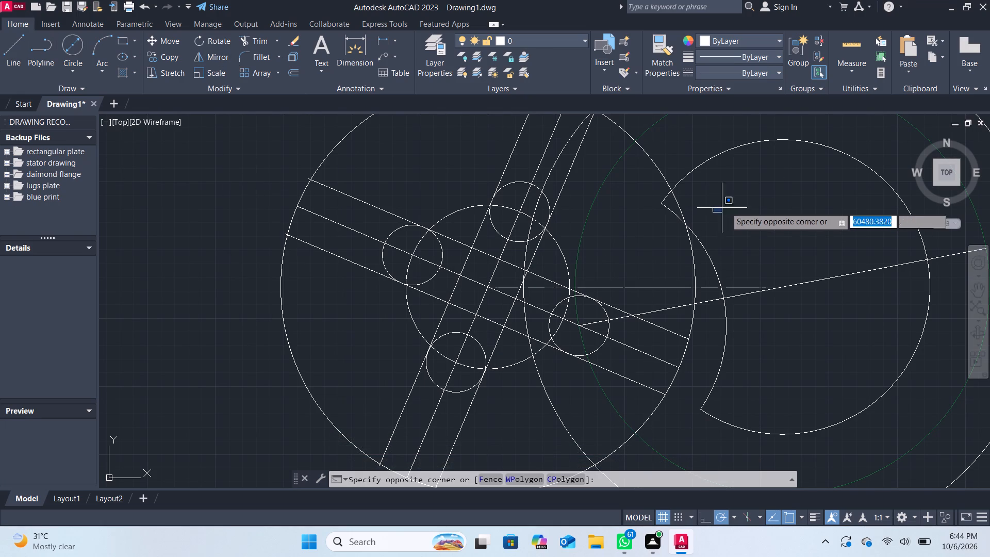
pyautogui.click(777, 208)
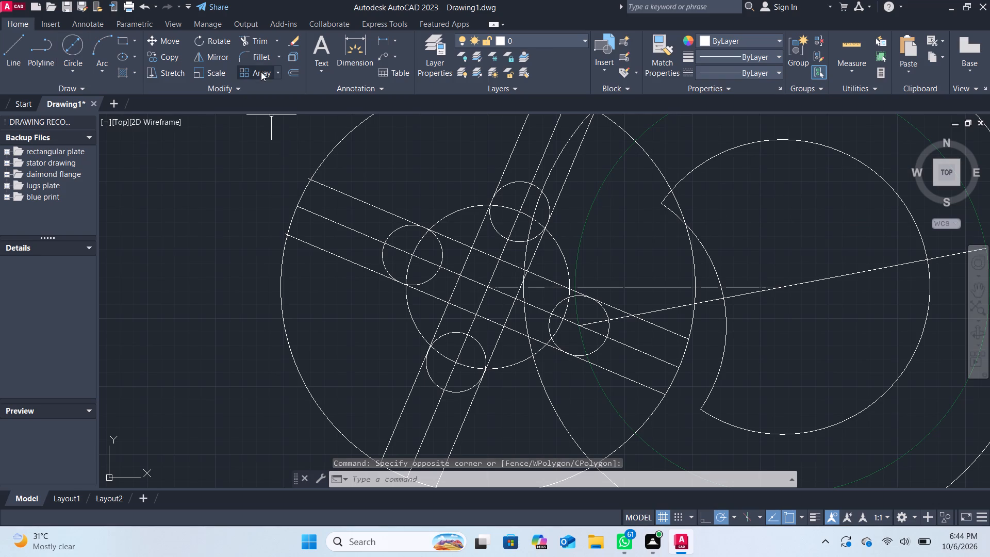
# Trim the outer half of the left diameter 11 circle and the radius 15 circle's arc between the left slot lines.
pyautogui.click(262, 45)
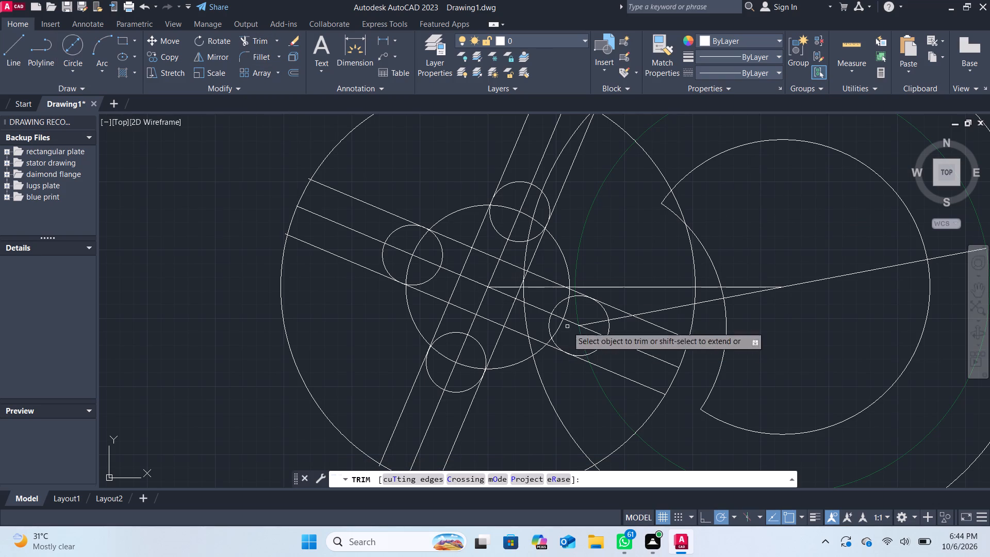
pyautogui.moveTo(401, 231); pyautogui.dragTo(377, 231)
pyautogui.click(382, 255)
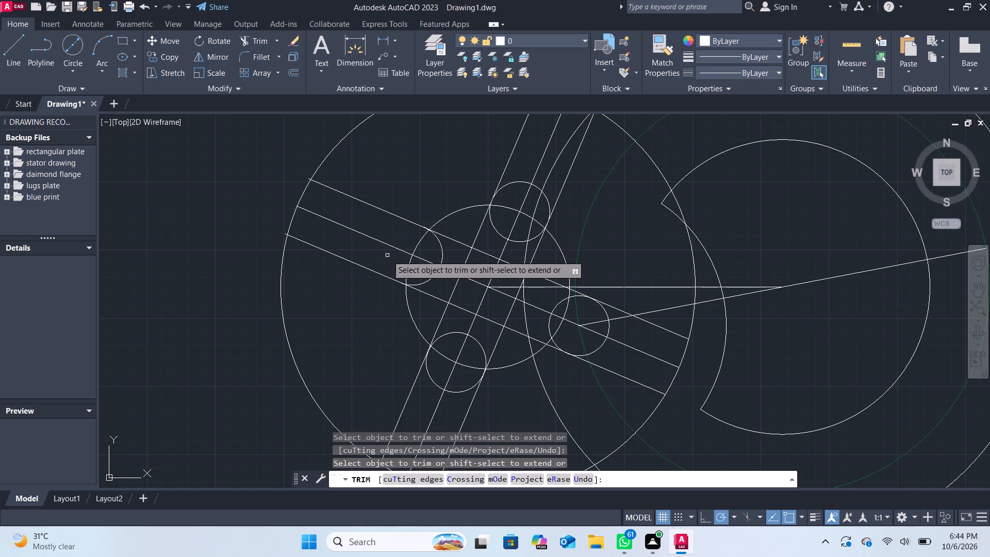
pyautogui.click(421, 239)
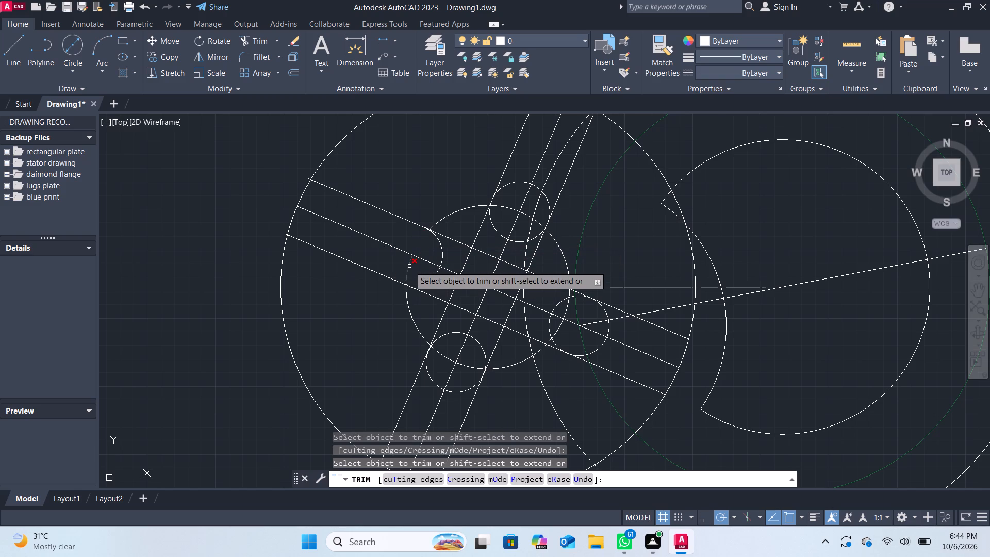
pyautogui.click(409, 266)
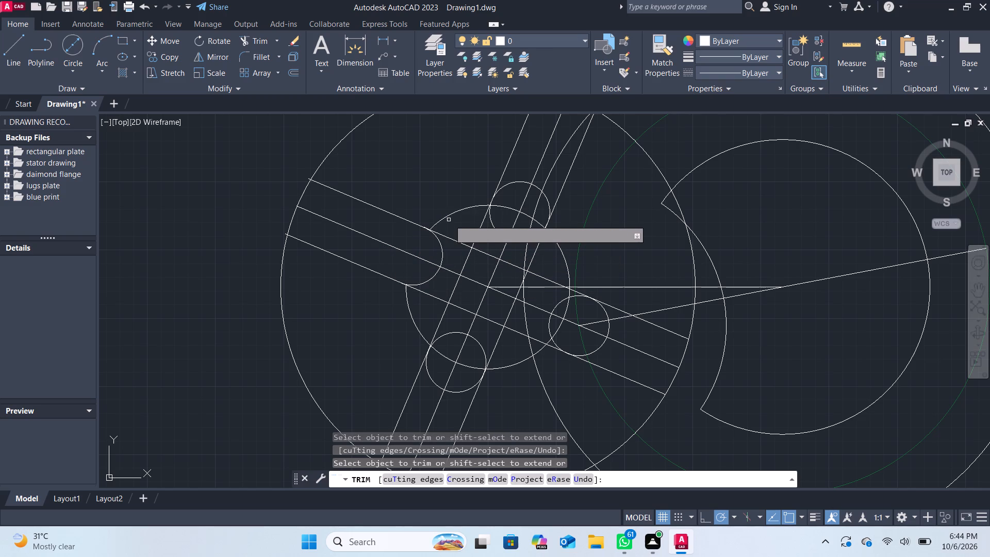
# Trim the outer arcs of the upper diameter 11 circle, between the two side lines of the upper slot.
pyautogui.click(517, 184)
pyautogui.scroll(2, 548, 198)
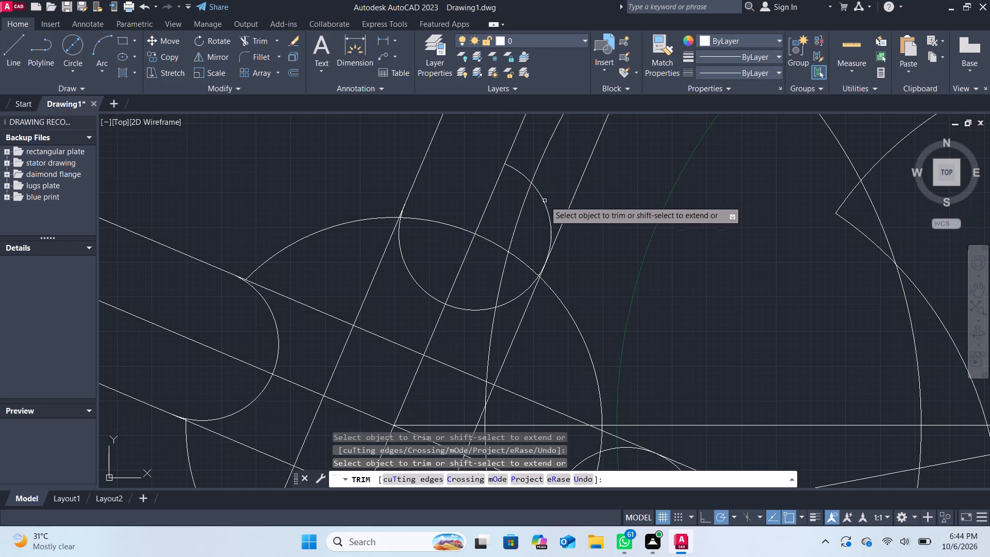
pyautogui.click(522, 175)
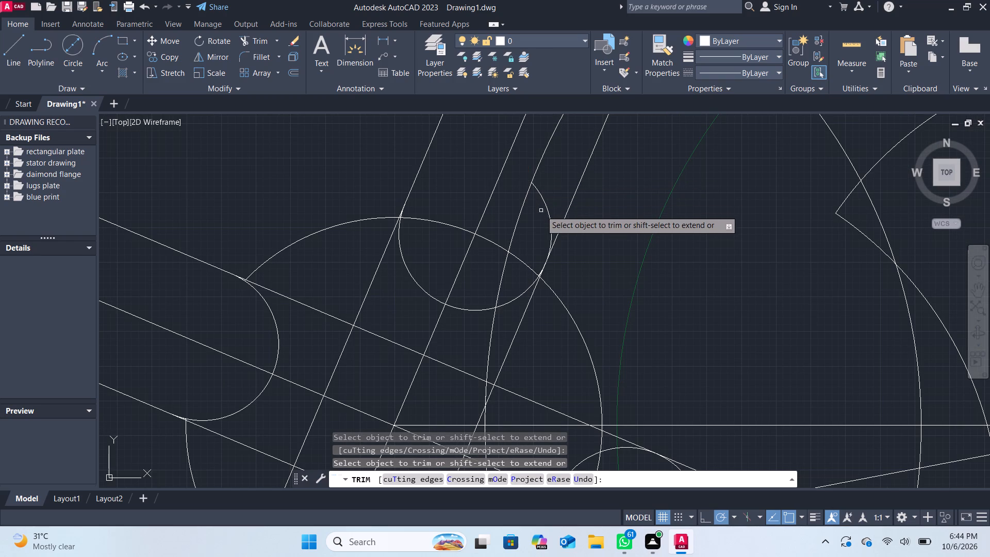
pyautogui.click(547, 208)
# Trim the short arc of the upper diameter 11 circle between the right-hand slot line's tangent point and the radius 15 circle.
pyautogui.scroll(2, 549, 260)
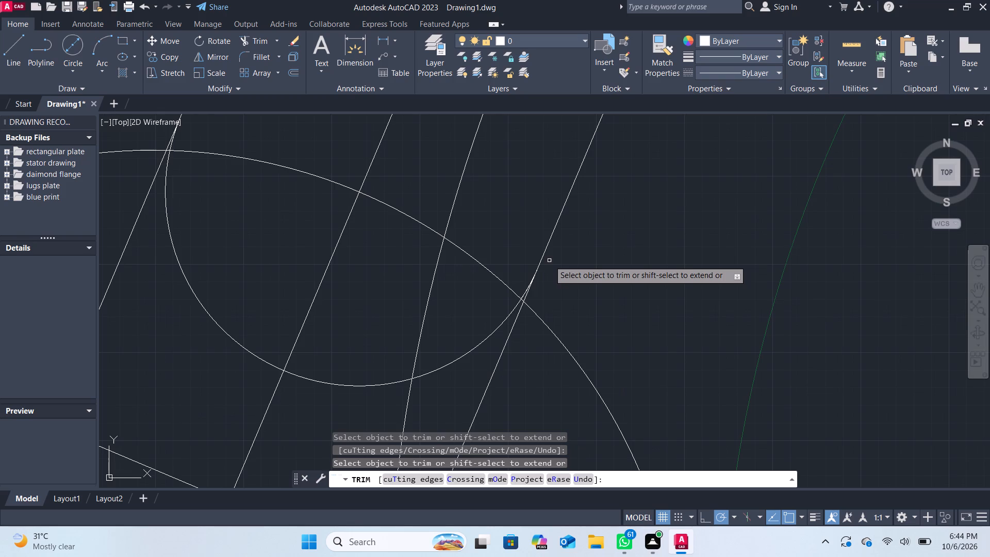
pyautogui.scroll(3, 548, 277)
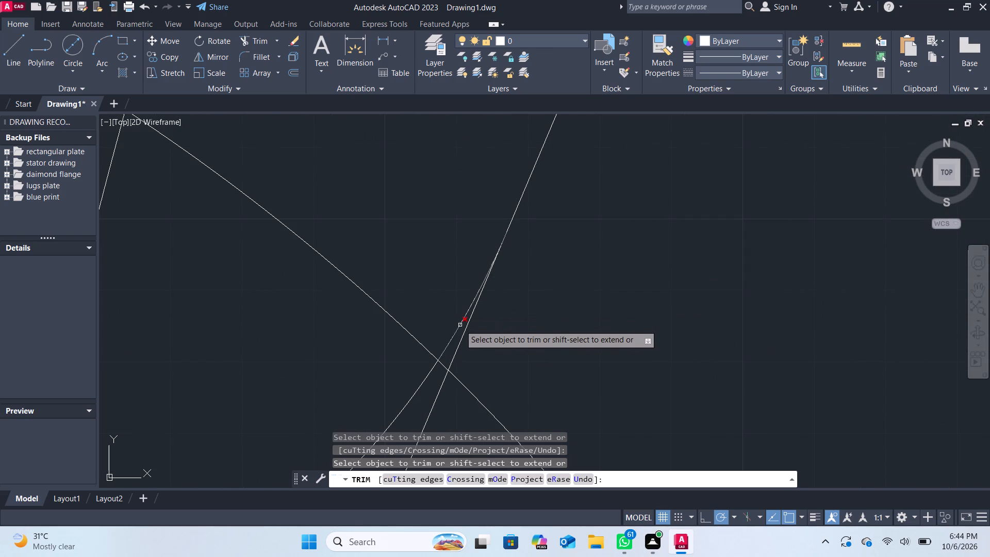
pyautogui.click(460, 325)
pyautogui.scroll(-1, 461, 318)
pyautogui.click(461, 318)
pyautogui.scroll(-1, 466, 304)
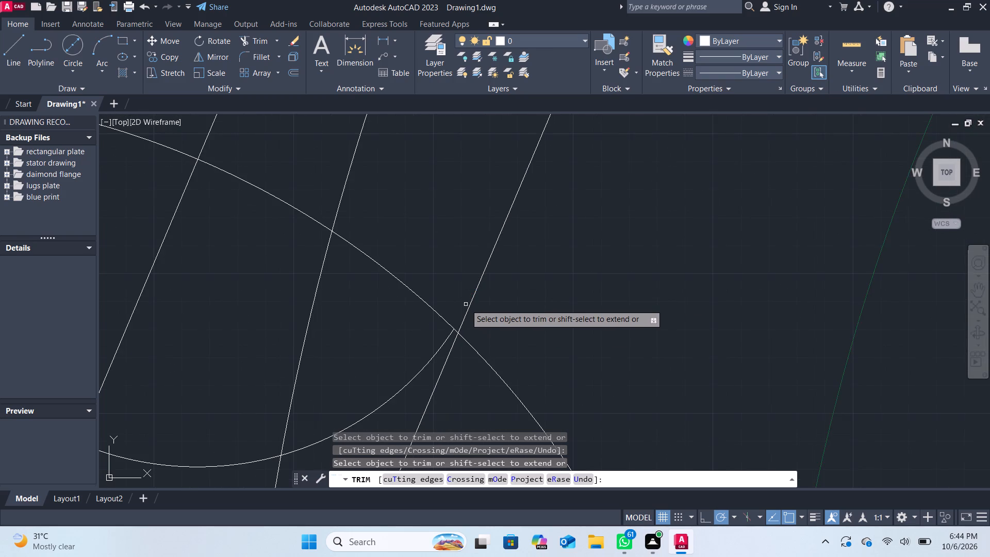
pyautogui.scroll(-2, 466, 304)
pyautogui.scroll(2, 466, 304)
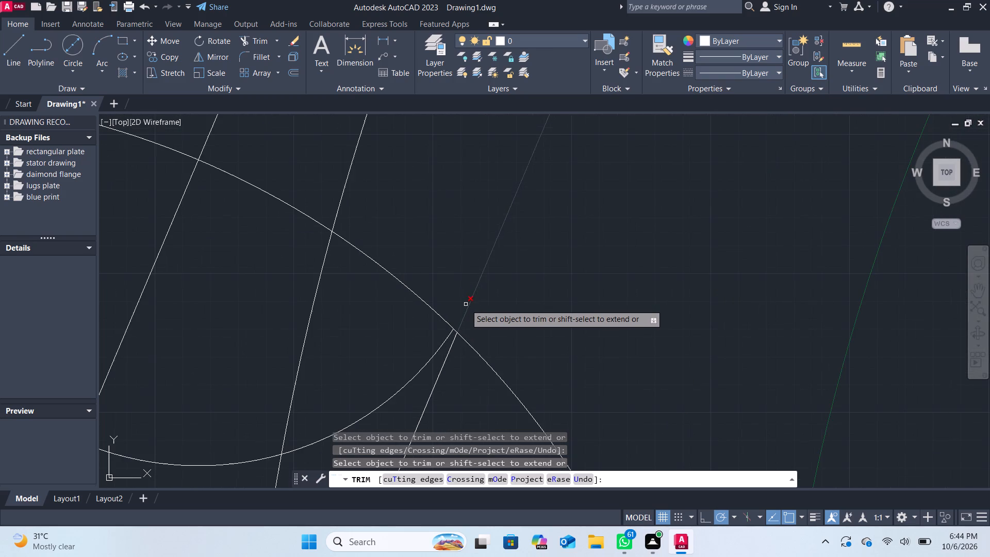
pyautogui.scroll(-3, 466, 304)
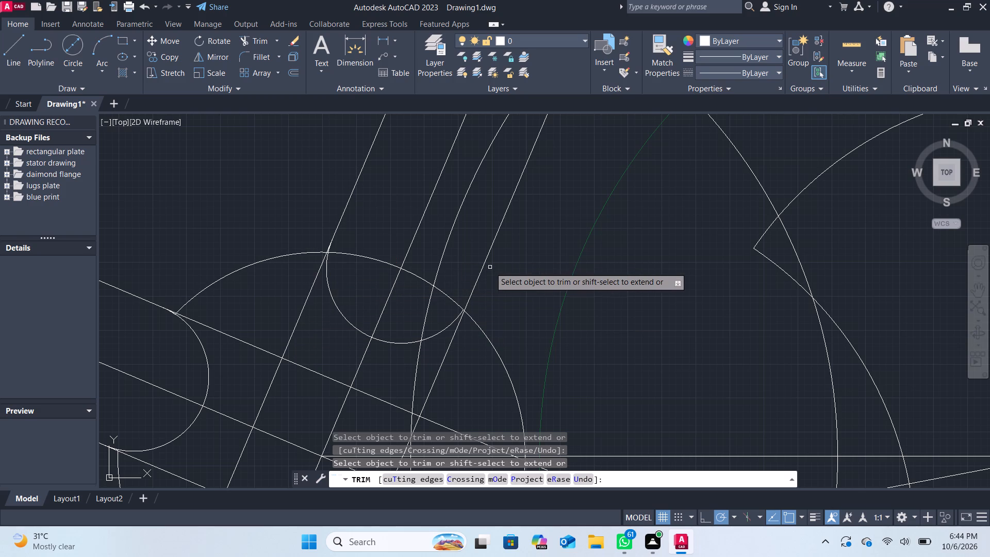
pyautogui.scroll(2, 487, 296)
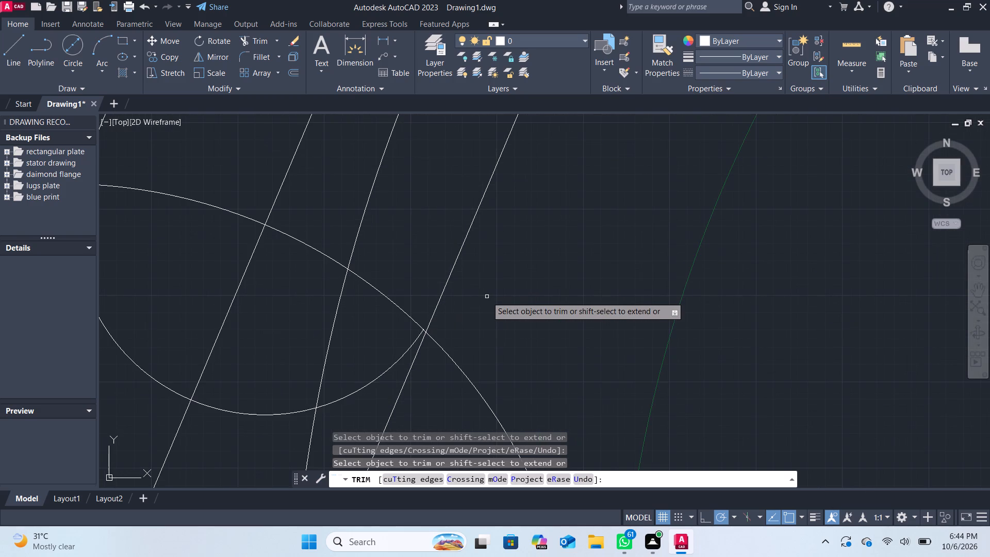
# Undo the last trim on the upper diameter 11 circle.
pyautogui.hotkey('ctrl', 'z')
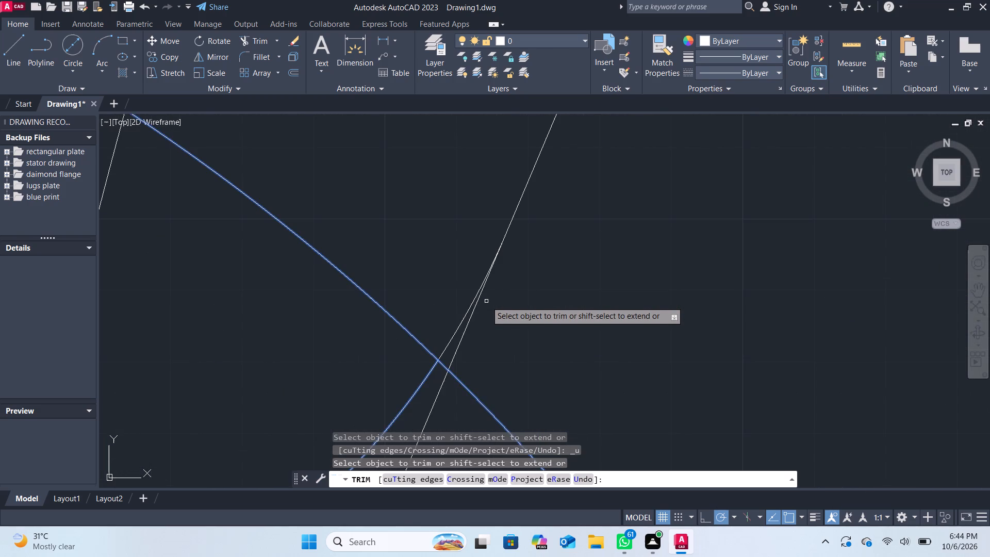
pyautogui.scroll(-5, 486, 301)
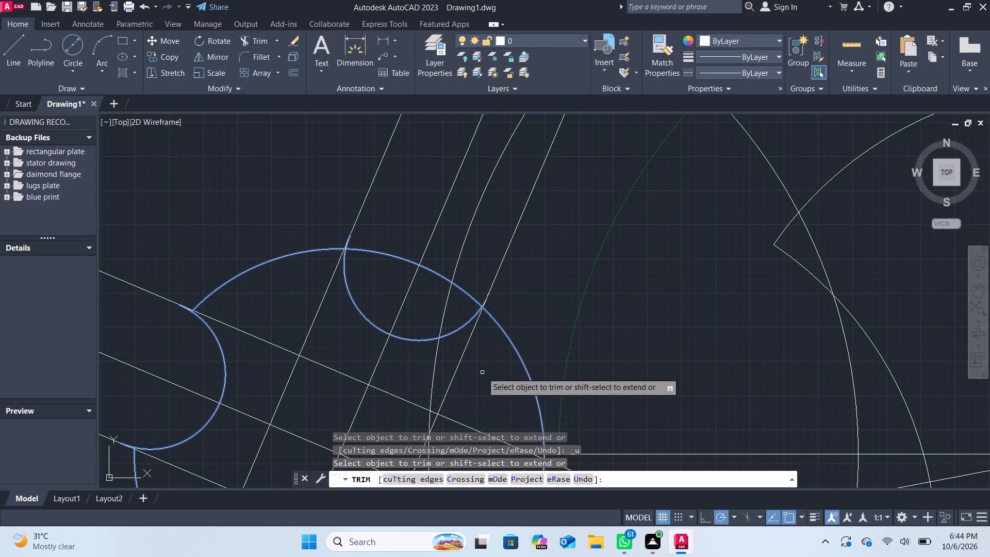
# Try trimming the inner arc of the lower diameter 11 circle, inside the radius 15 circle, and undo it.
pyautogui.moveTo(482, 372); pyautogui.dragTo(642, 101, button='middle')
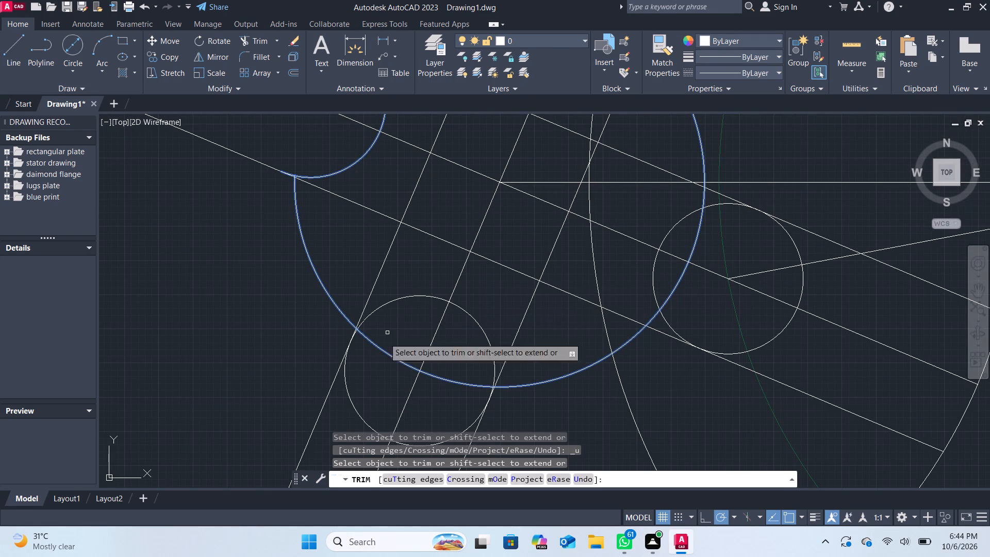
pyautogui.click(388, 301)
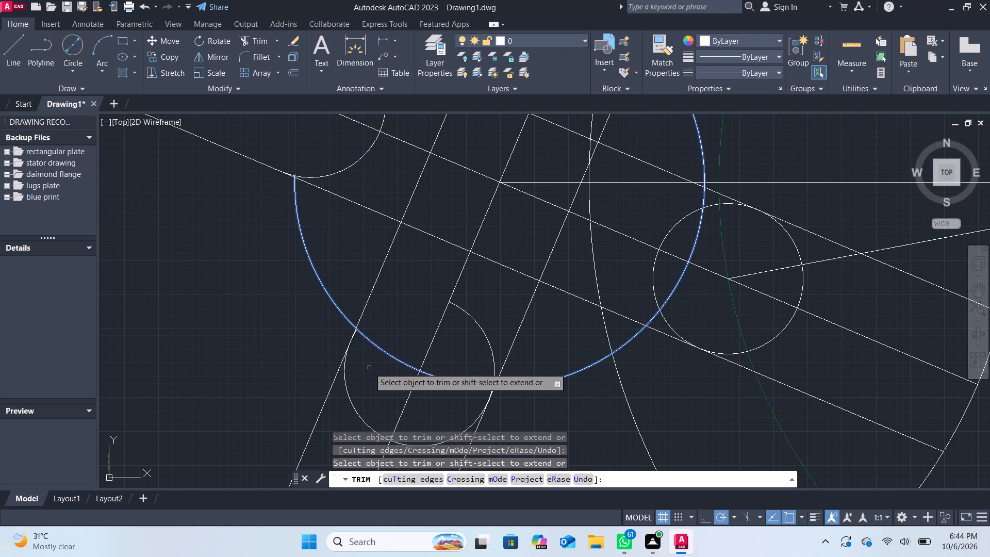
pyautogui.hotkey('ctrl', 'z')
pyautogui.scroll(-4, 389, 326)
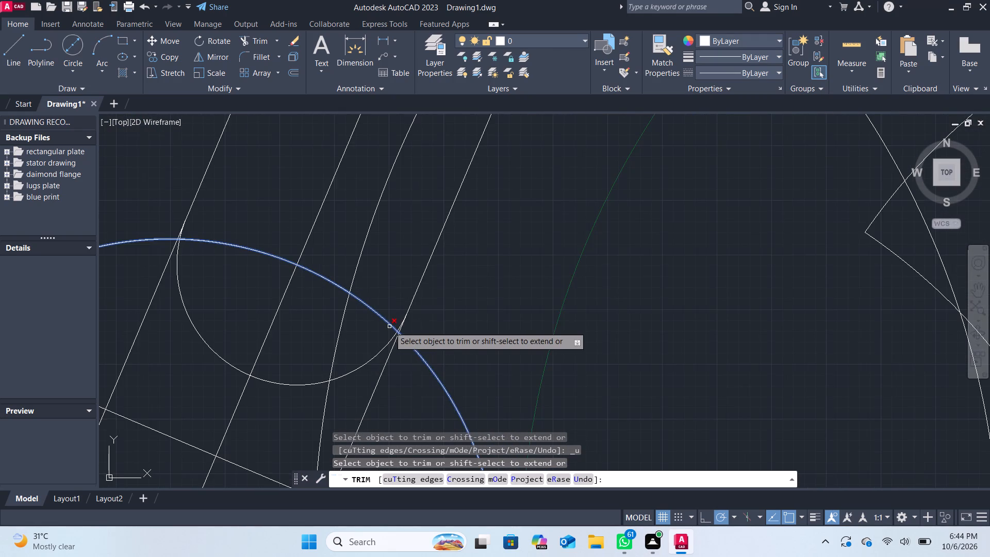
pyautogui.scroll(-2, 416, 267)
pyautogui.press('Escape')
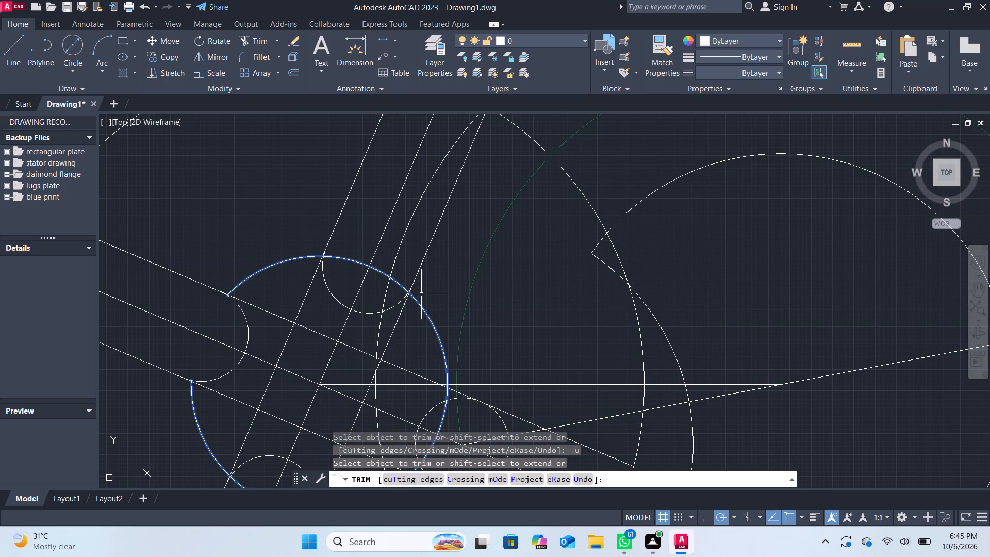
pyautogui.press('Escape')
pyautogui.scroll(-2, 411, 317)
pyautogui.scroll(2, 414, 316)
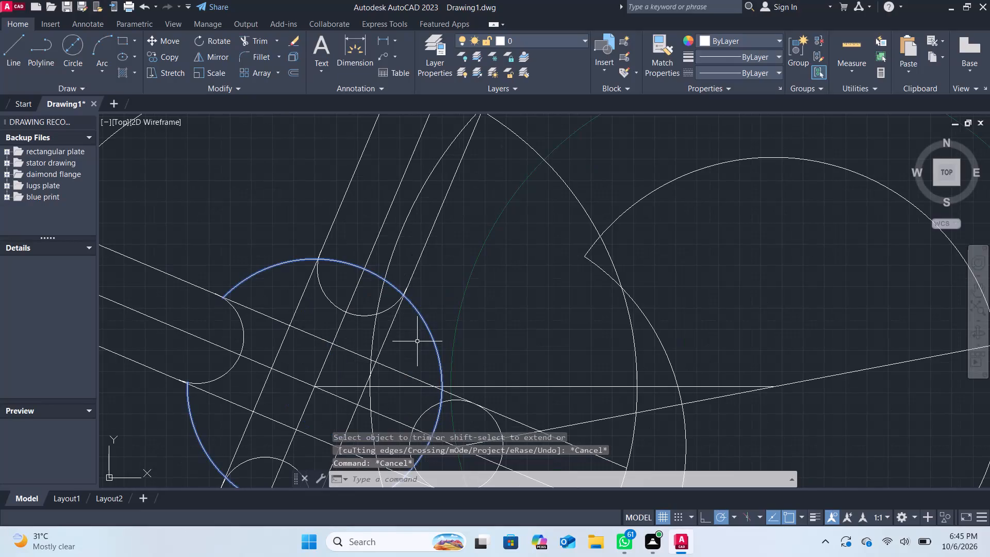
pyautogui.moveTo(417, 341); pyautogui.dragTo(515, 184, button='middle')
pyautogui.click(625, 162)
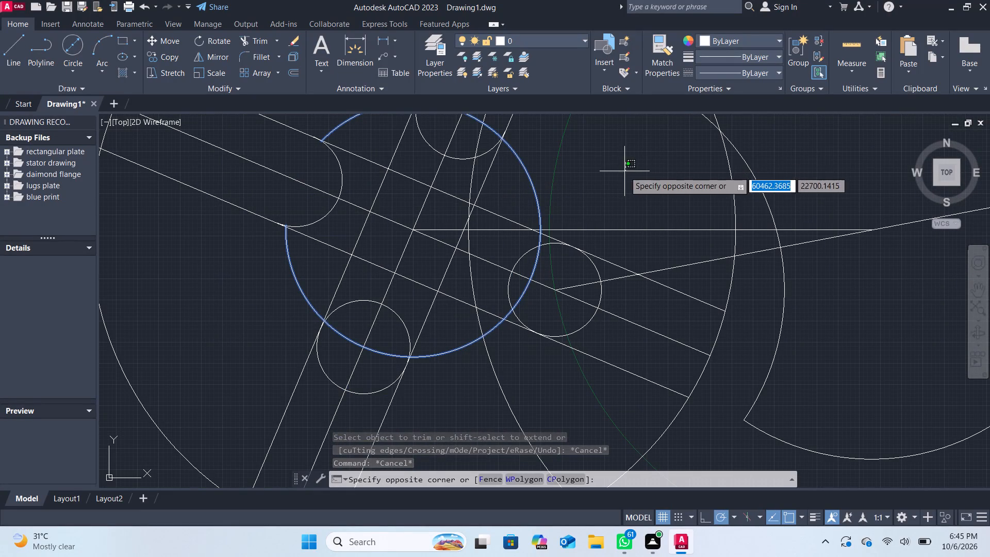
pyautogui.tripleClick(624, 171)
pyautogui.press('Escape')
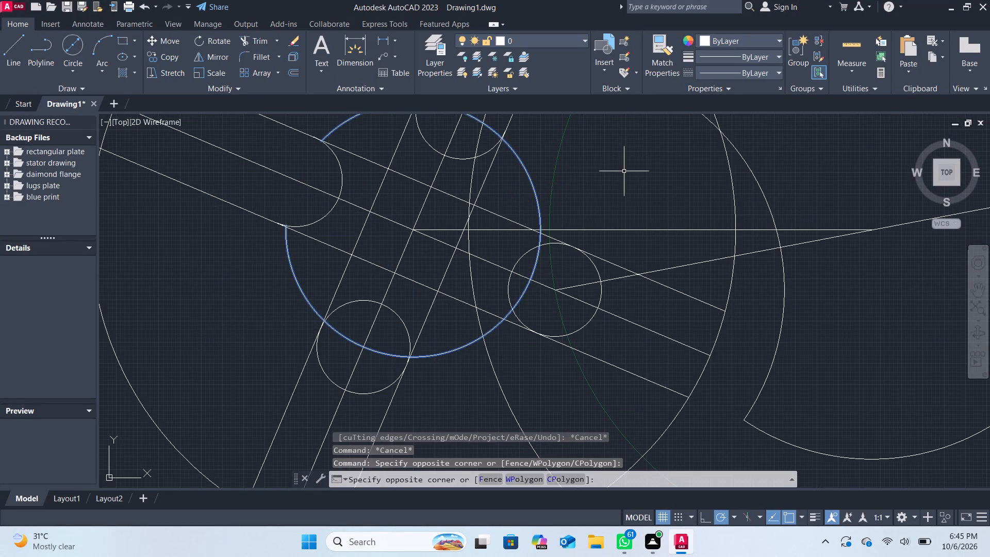
# Trim the outer arcs of the lower diameter 11 circle, between the two side lines of the lower slot.
pyautogui.click(256, 42)
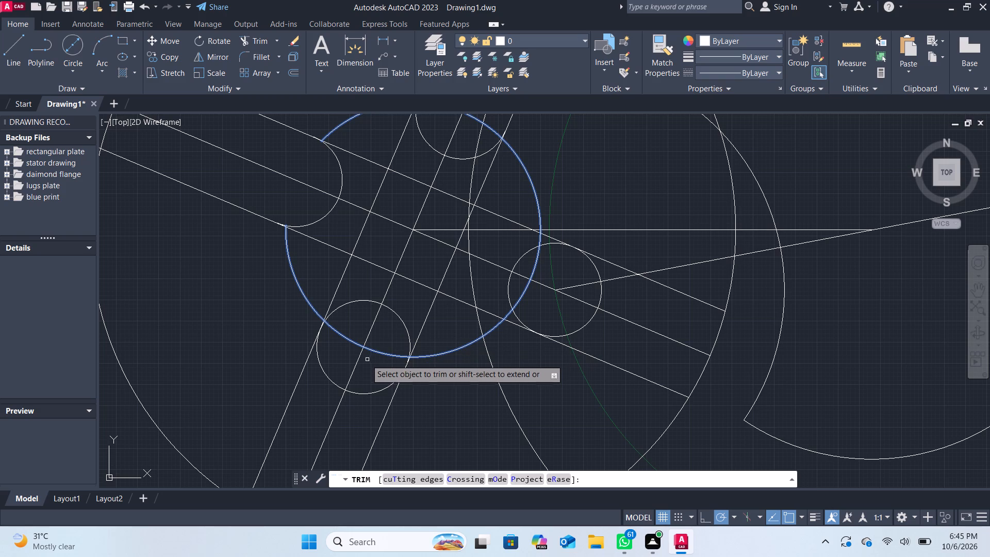
pyautogui.click(320, 369)
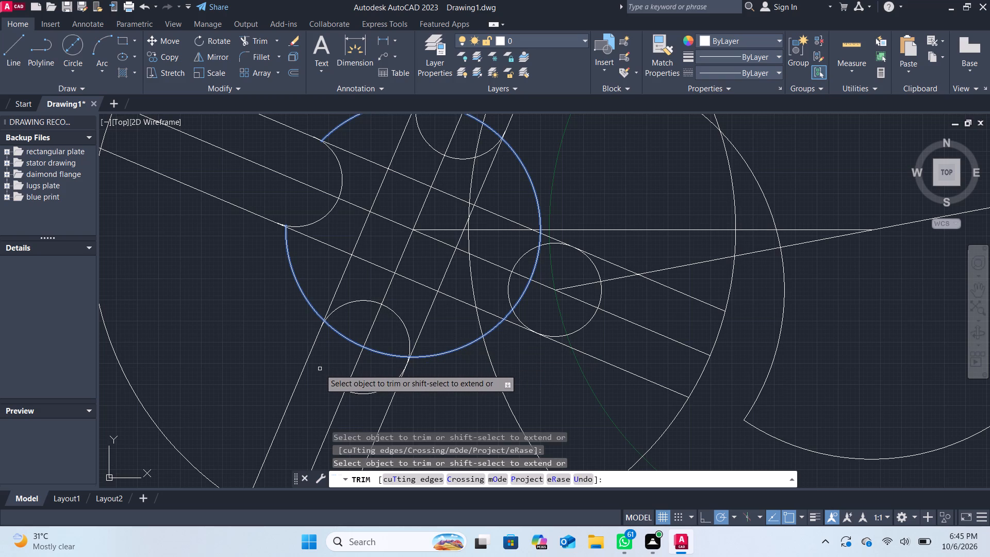
pyautogui.click(366, 395)
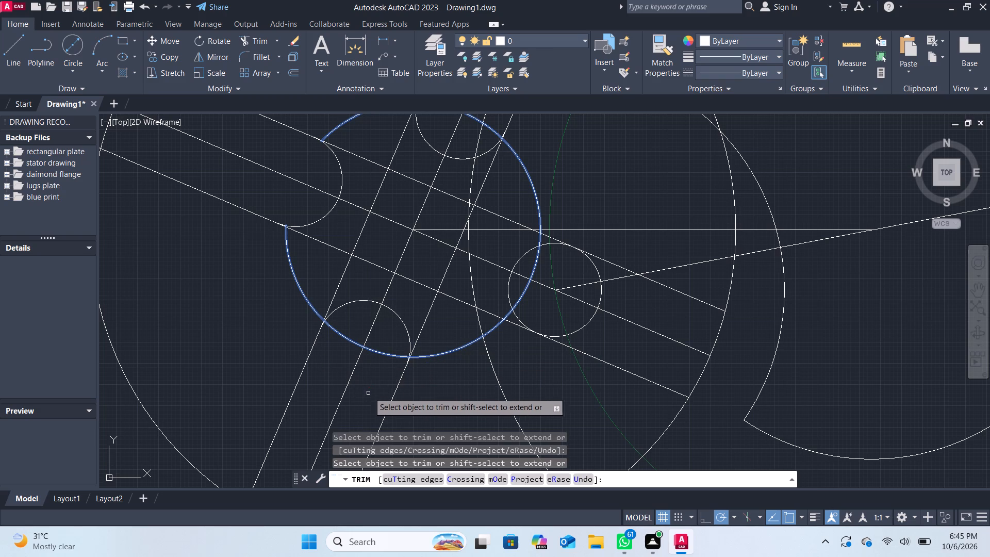
# Examine the trimmed slot ends around the radius 15 circle and the untrimmed diameter 11 circle at the right-hand slot.
pyautogui.scroll(1, 388, 377)
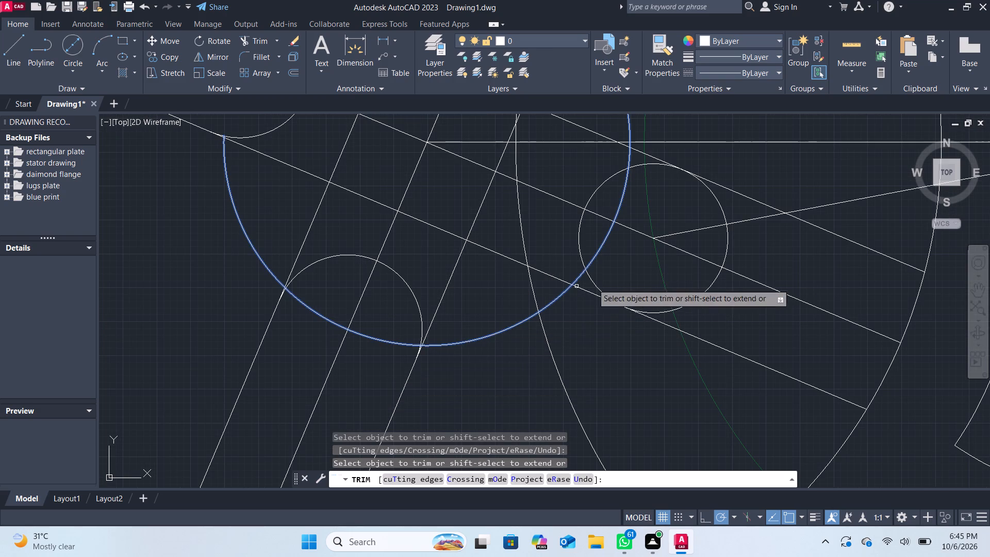
pyautogui.scroll(-1, 621, 281)
pyautogui.scroll(-2, 590, 183)
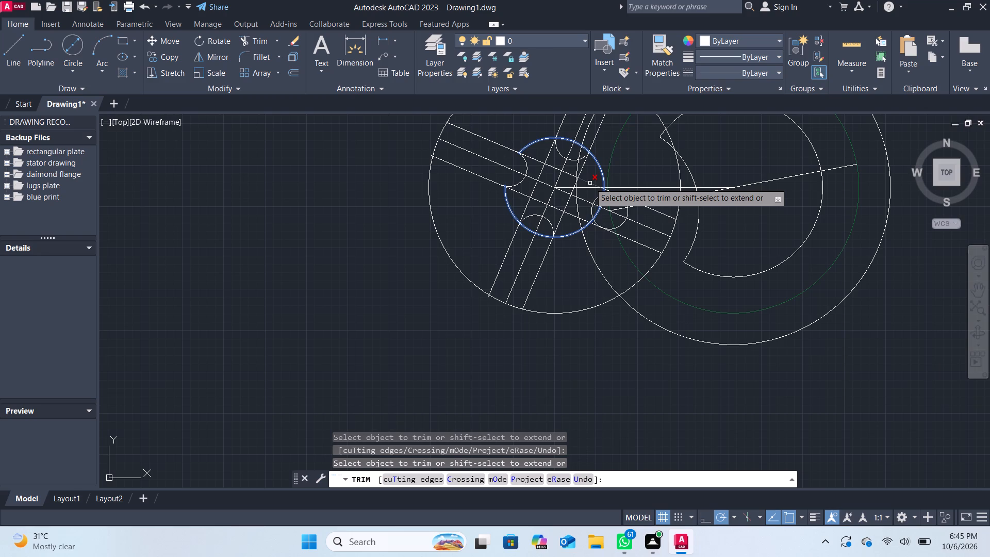
pyautogui.scroll(1, 589, 182)
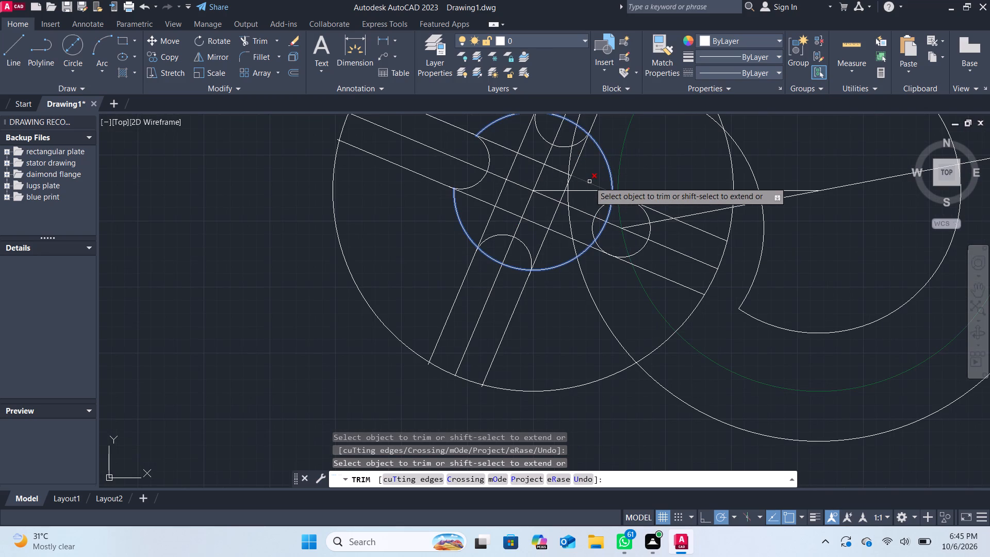
pyautogui.scroll(1, 602, 170)
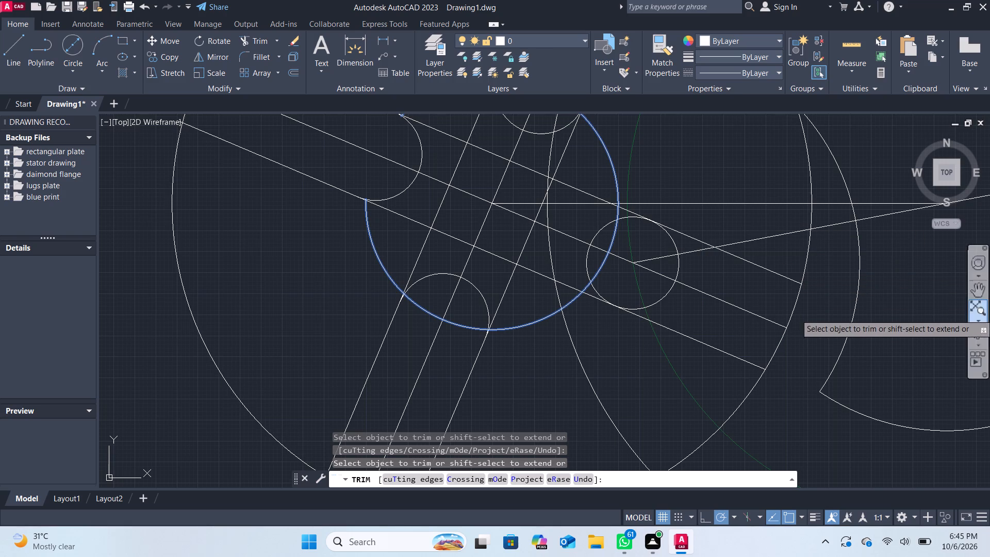
pyautogui.scroll(1, 563, 165)
pyautogui.scroll(-2, 562, 167)
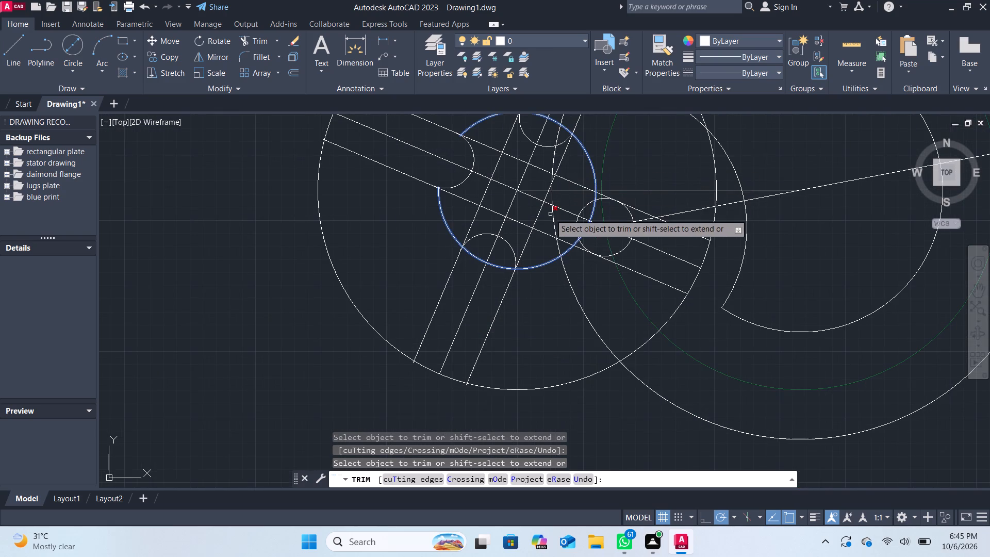
pyautogui.moveTo(622, 141); pyautogui.dragTo(622, 197, button='middle')
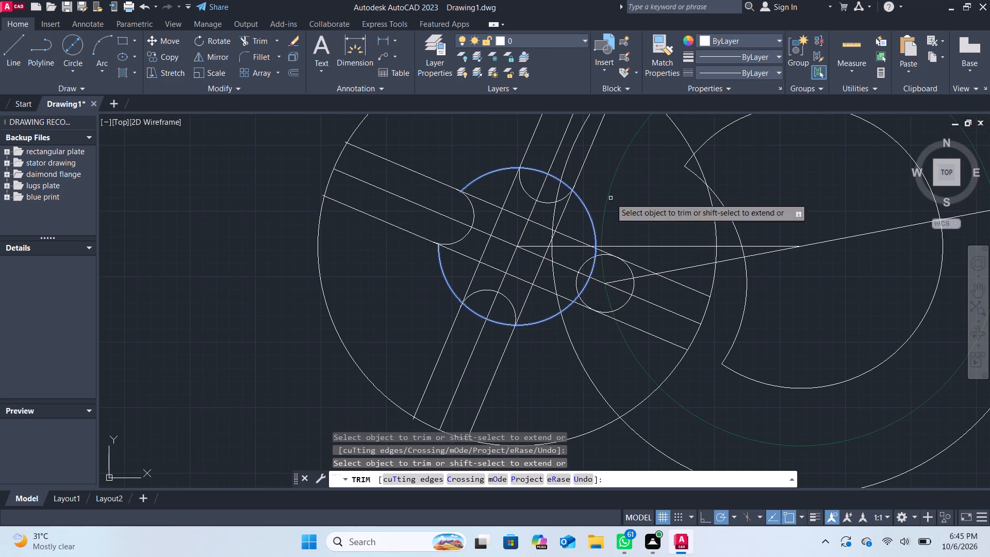
pyautogui.scroll(2, 560, 194)
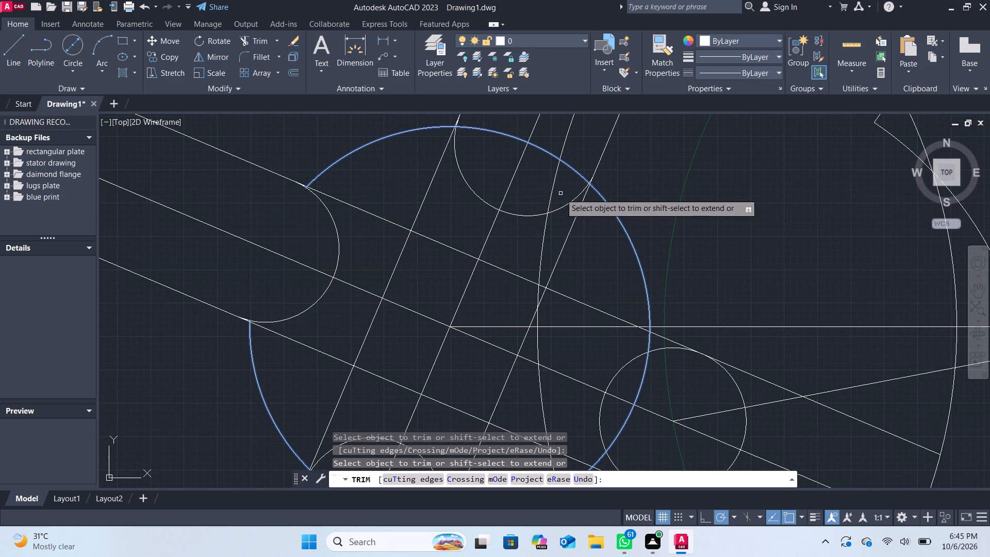
pyautogui.scroll(1, 623, 188)
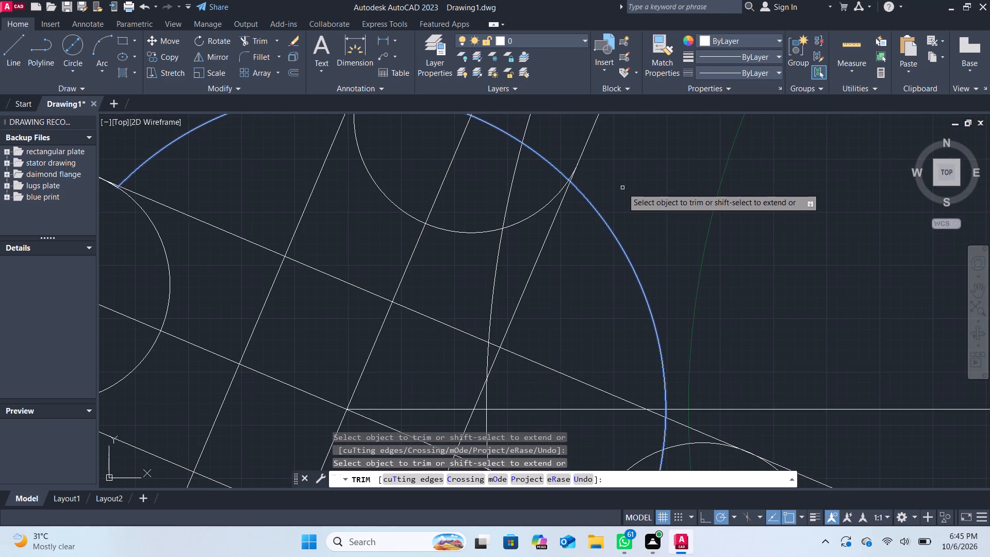
pyautogui.scroll(1, 622, 188)
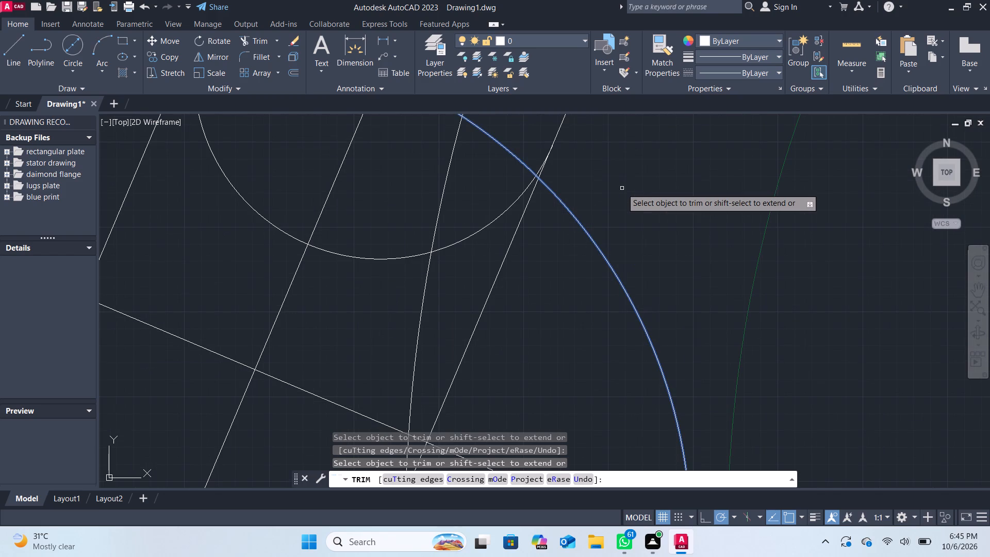
pyautogui.scroll(-2, 622, 188)
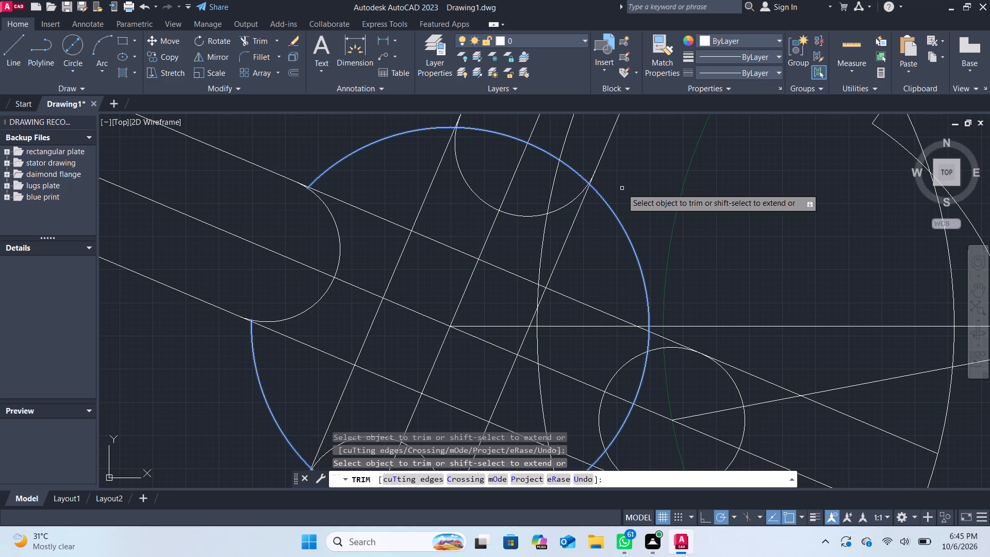
pyautogui.scroll(-1, 620, 192)
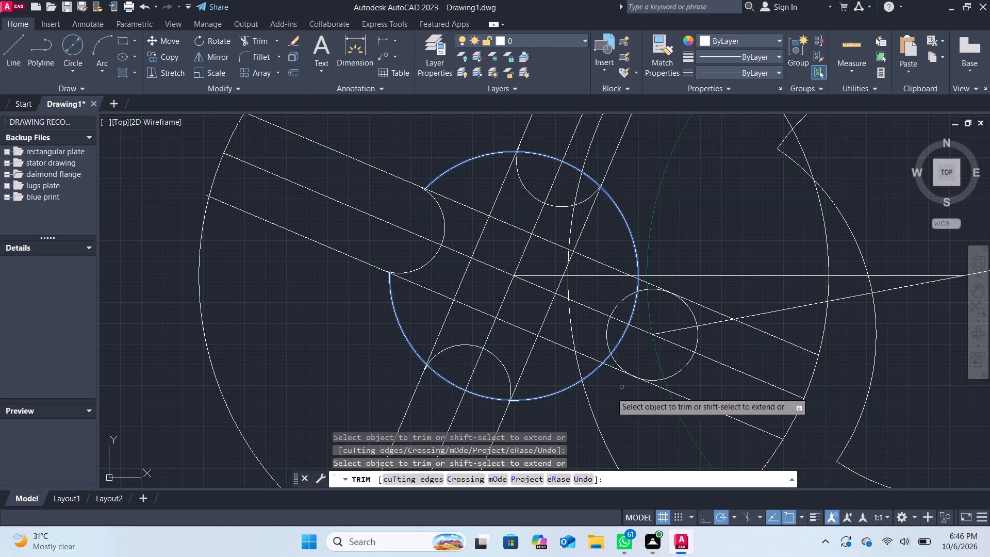
pyautogui.scroll(-1, 467, 317)
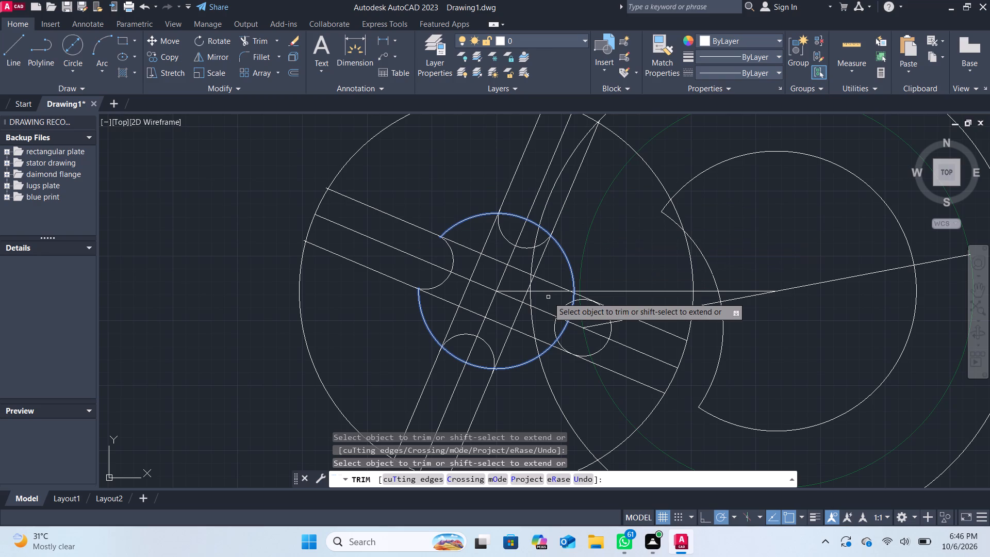
pyautogui.scroll(1, 577, 334)
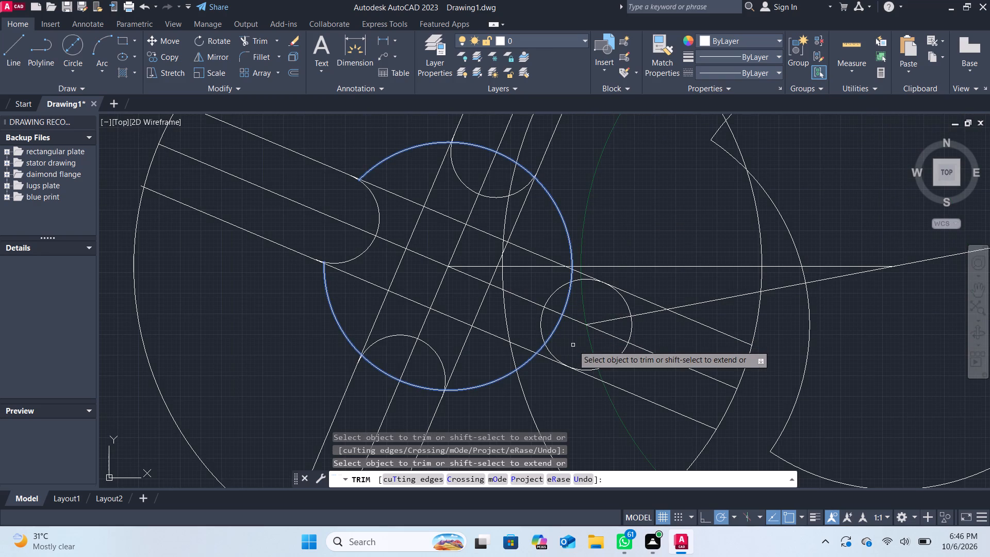
pyautogui.scroll(2, 570, 344)
pyautogui.scroll(-1, 570, 343)
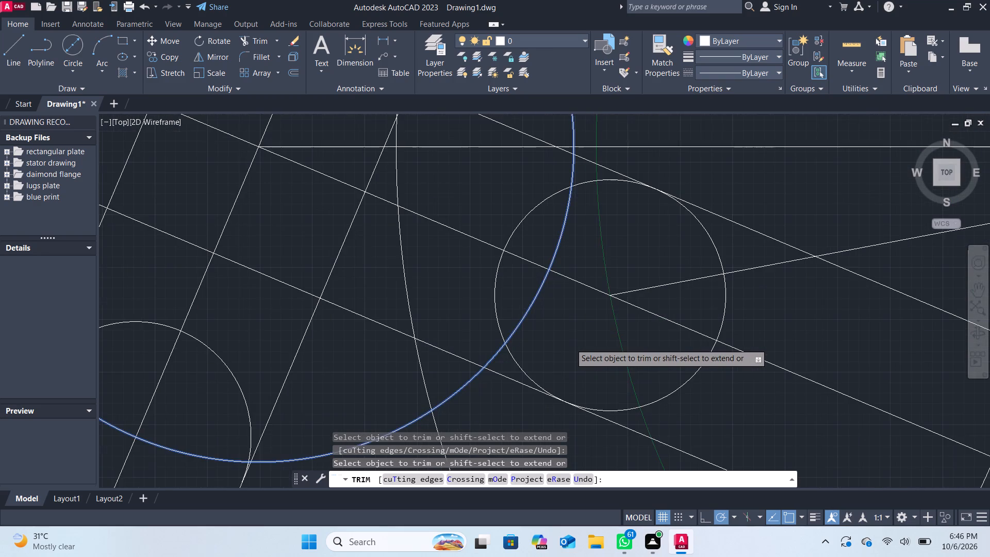
pyautogui.scroll(-1, 570, 343)
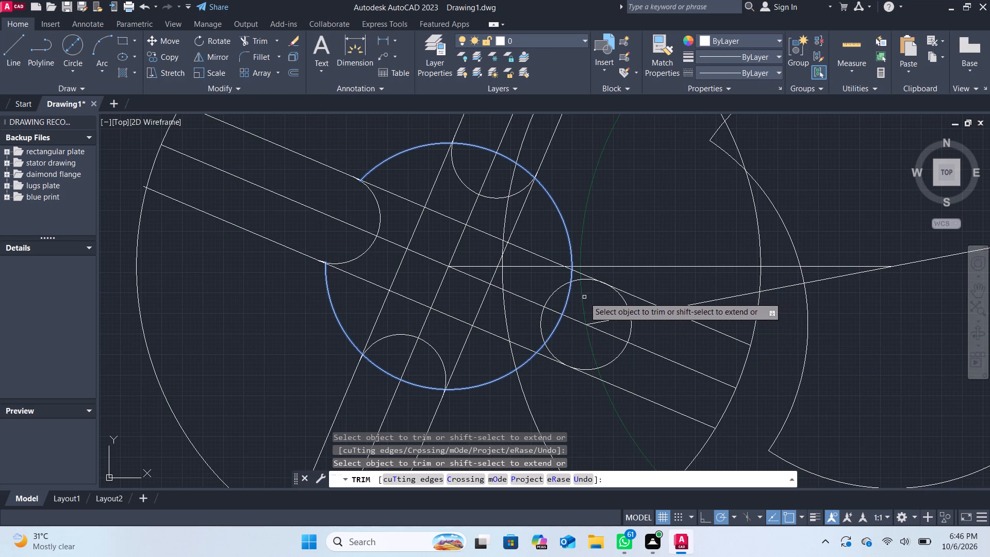
pyautogui.scroll(-1, 796, 341)
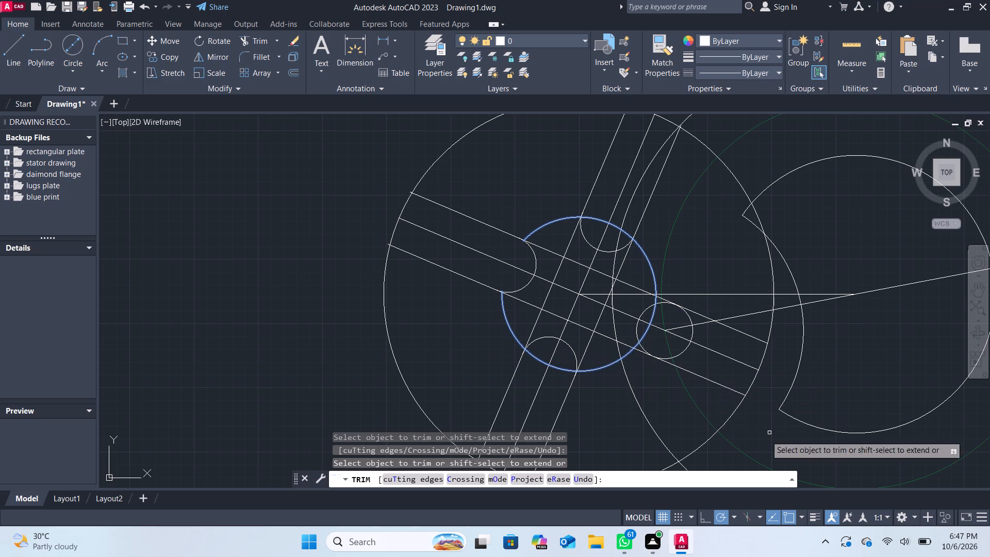
pyautogui.scroll(1, 709, 306)
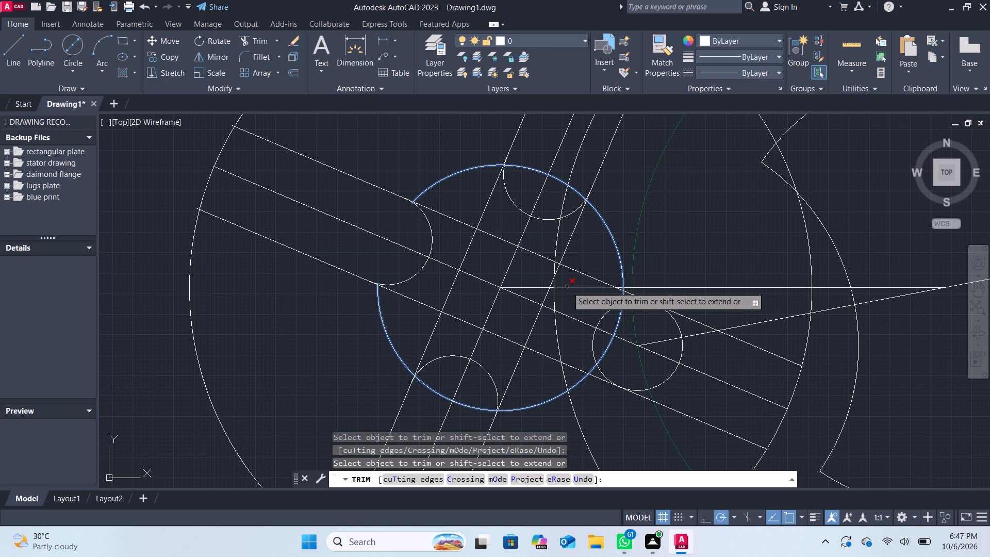
pyautogui.scroll(1, 558, 287)
pyautogui.scroll(-1, 558, 287)
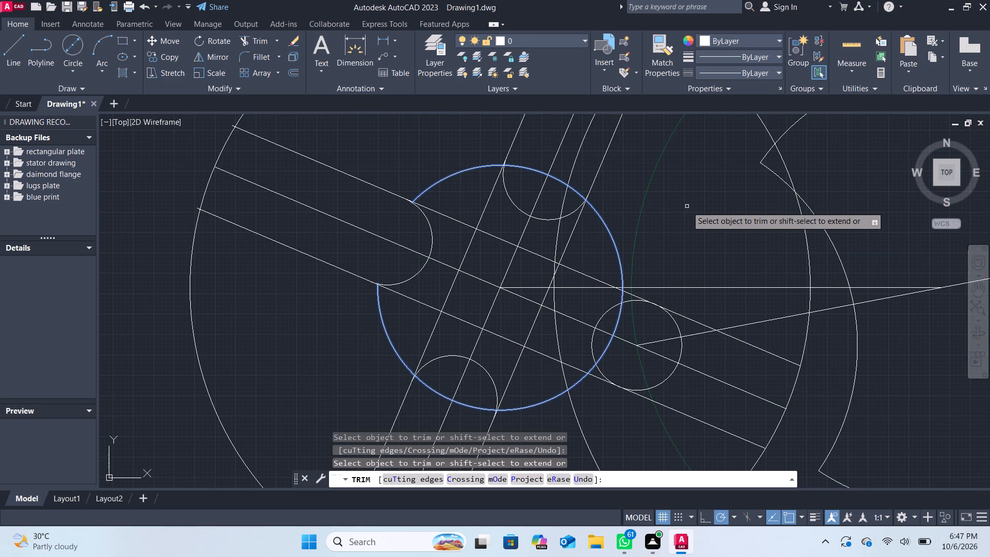
pyautogui.scroll(-1, 682, 208)
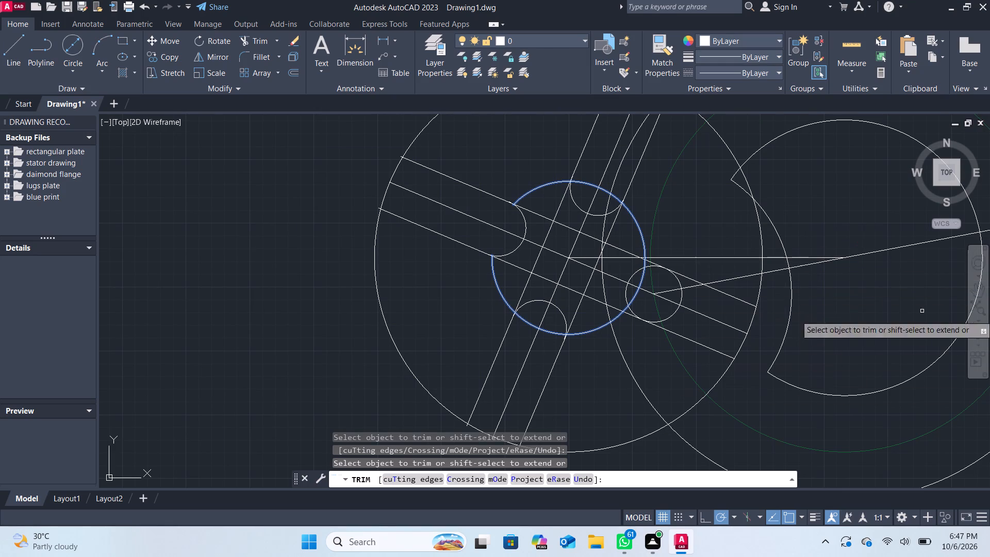
pyautogui.scroll(1, 832, 394)
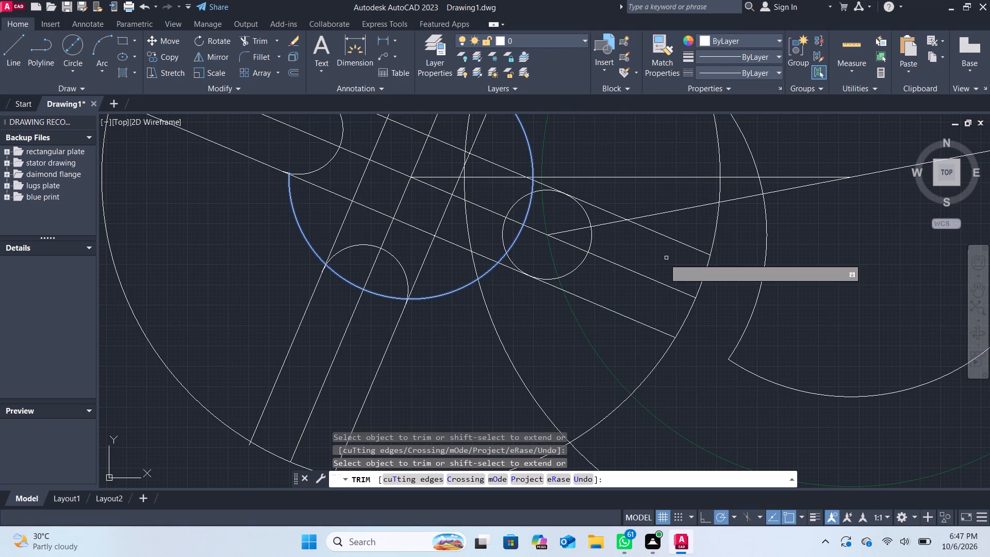
pyautogui.scroll(1, 653, 259)
pyautogui.scroll(-1, 653, 260)
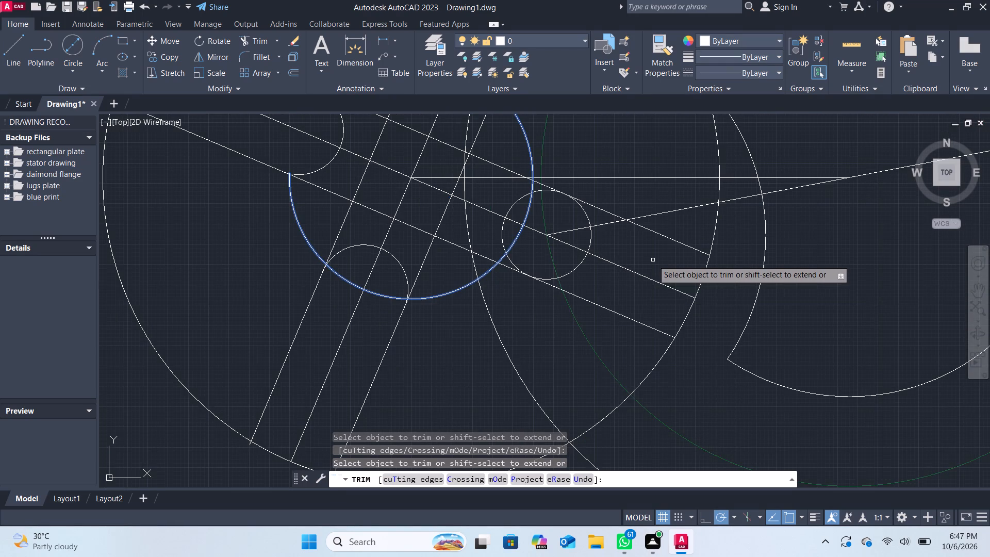
pyautogui.scroll(-1, 651, 262)
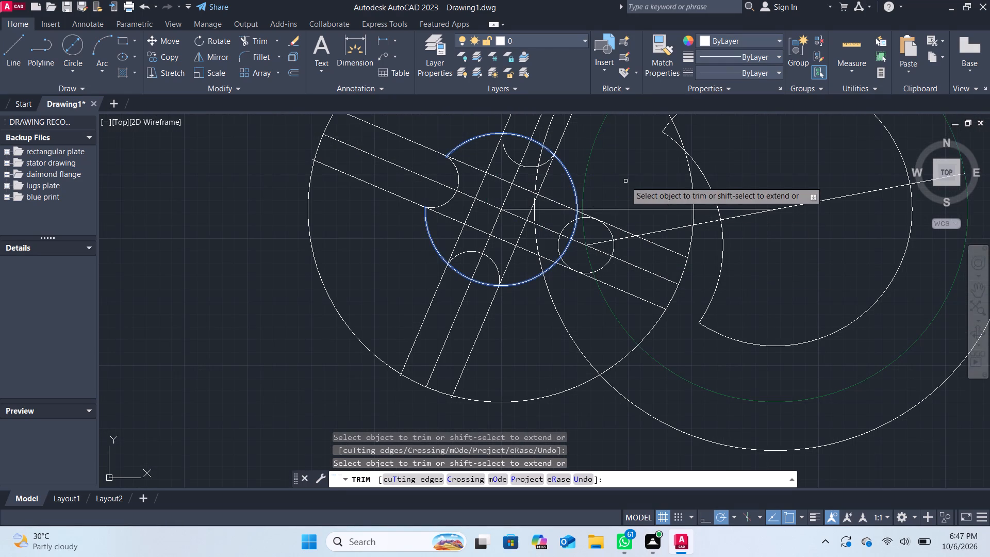
pyautogui.moveTo(626, 187); pyautogui.dragTo(629, 222, button='middle')
pyautogui.scroll(-1, 629, 222)
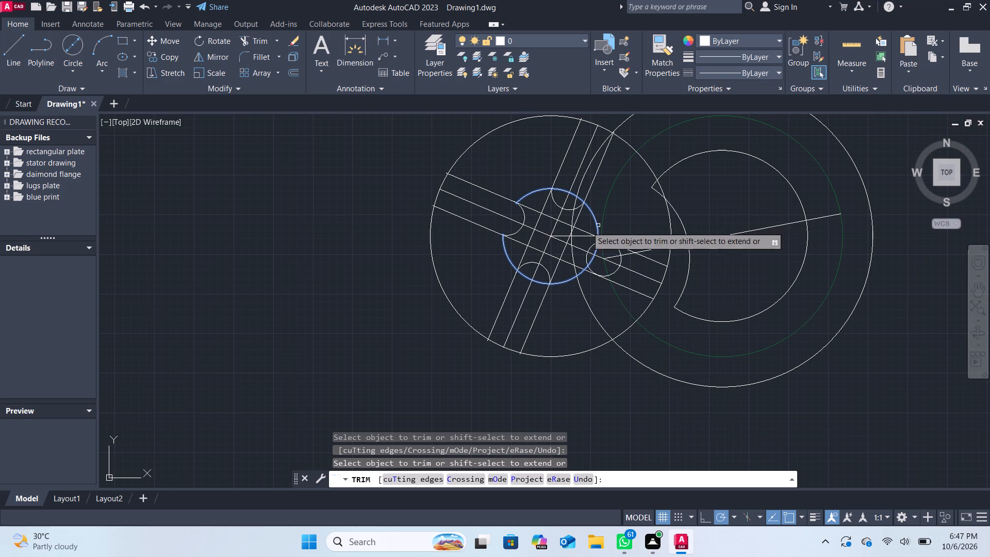
pyautogui.scroll(1, 557, 234)
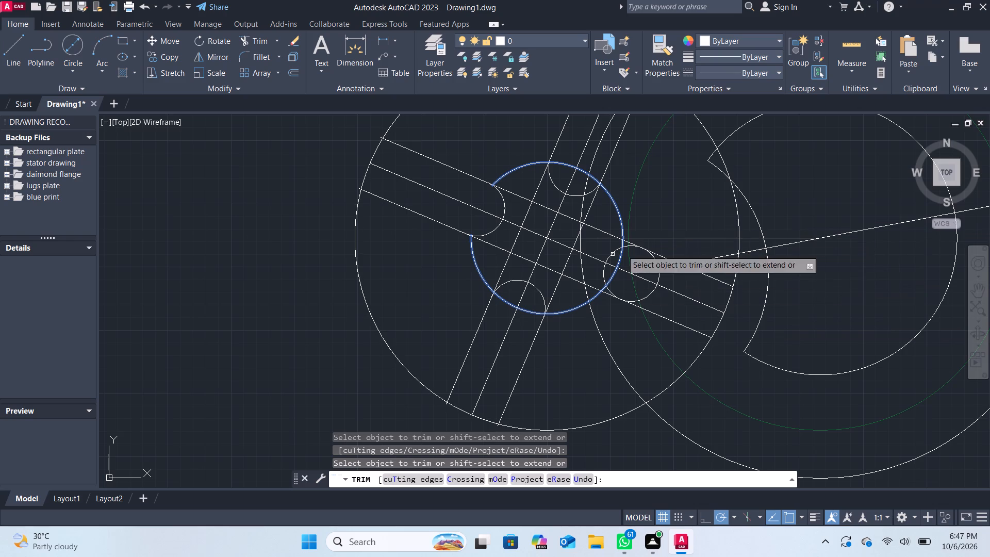
pyautogui.scroll(1, 706, 219)
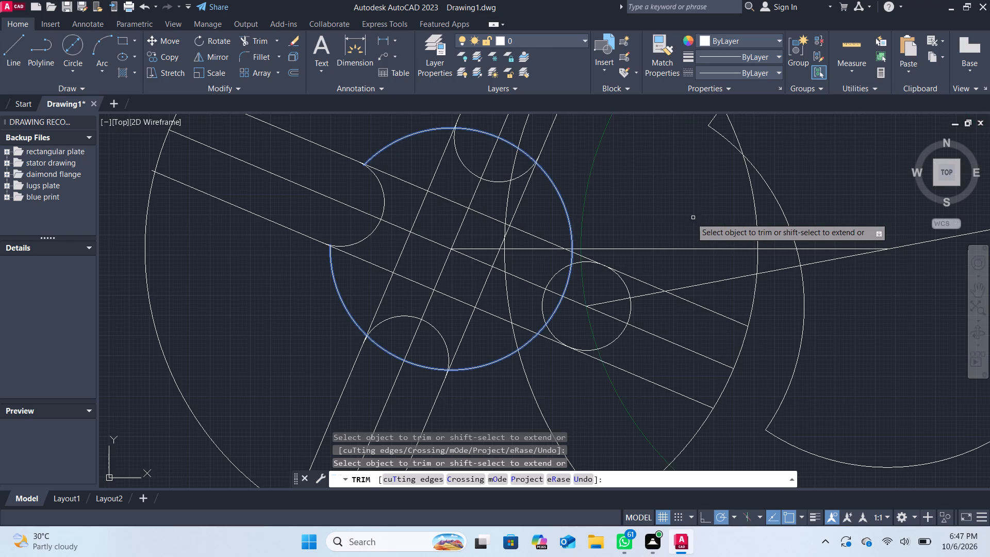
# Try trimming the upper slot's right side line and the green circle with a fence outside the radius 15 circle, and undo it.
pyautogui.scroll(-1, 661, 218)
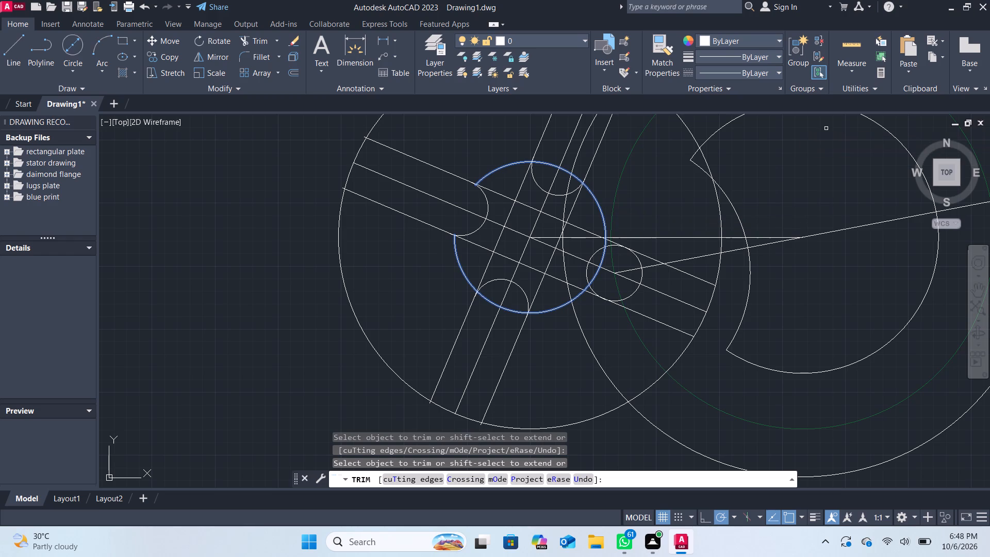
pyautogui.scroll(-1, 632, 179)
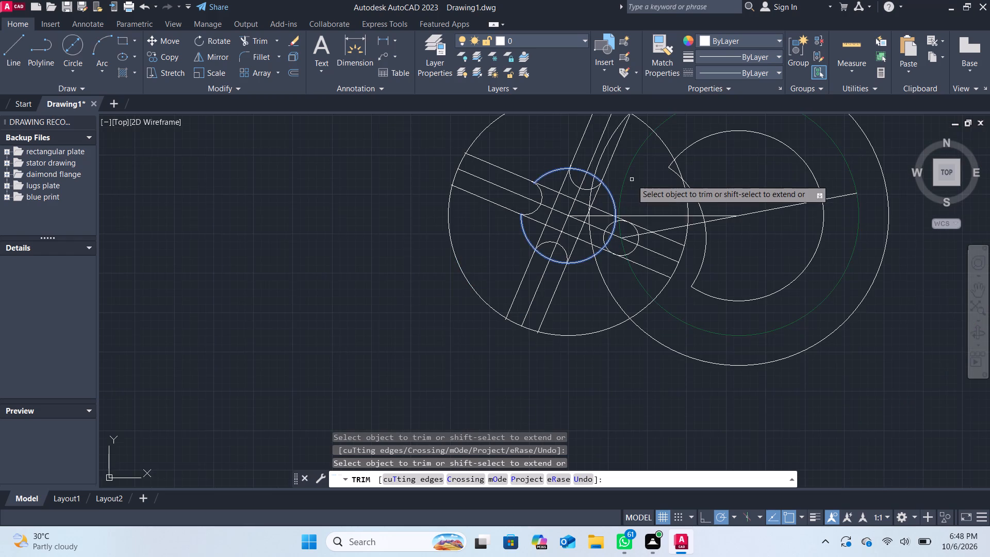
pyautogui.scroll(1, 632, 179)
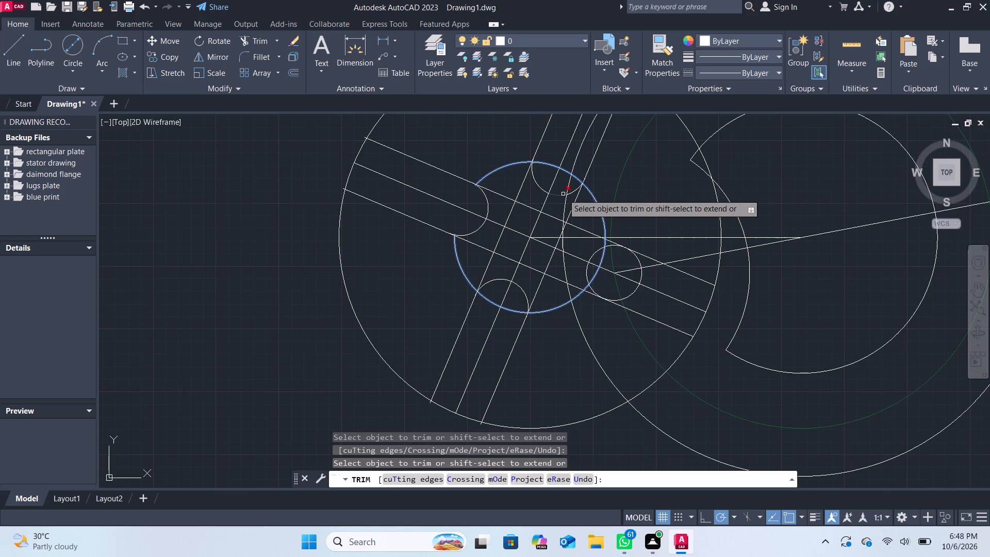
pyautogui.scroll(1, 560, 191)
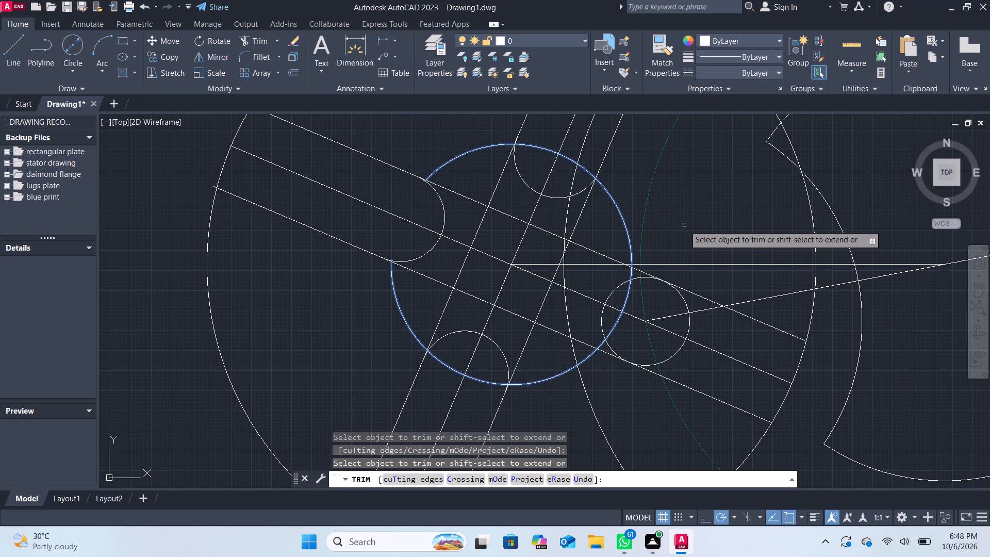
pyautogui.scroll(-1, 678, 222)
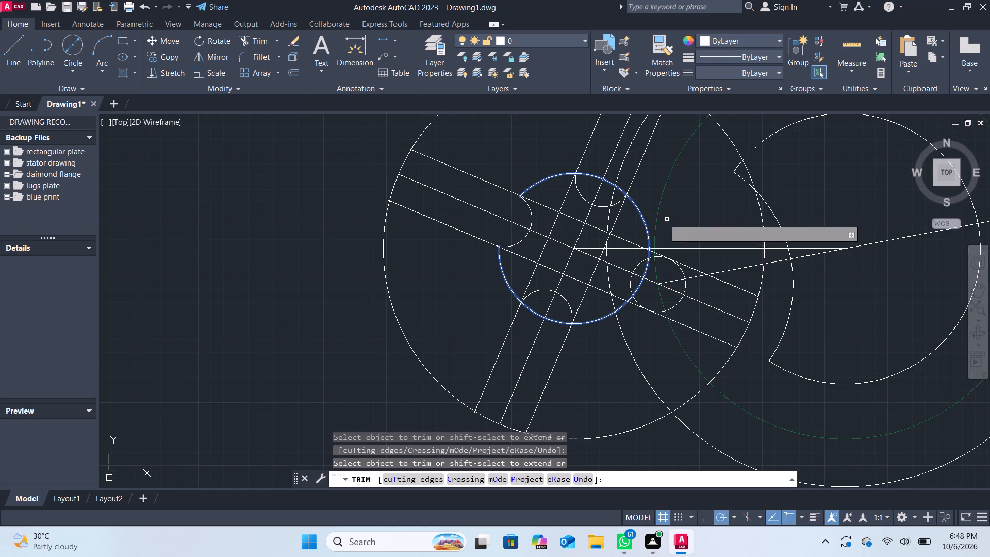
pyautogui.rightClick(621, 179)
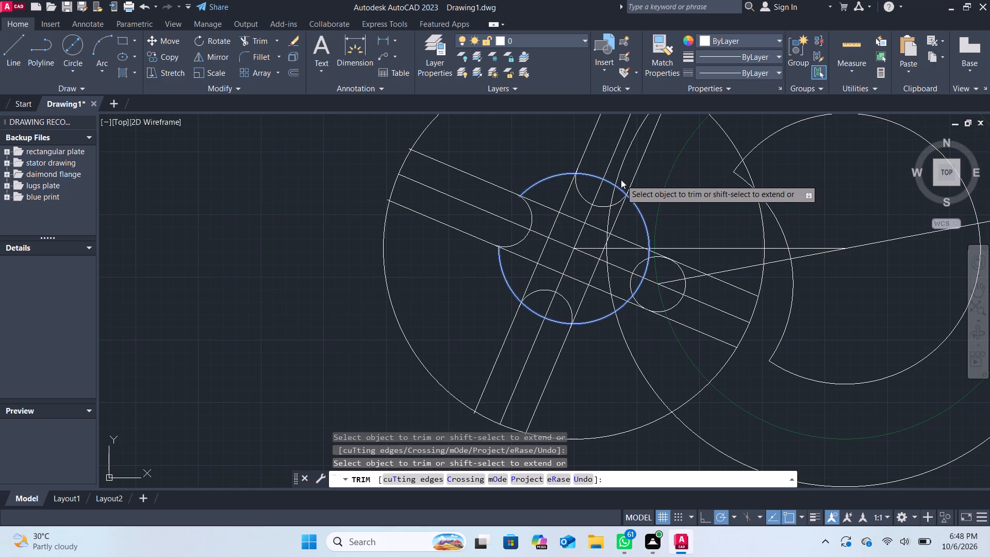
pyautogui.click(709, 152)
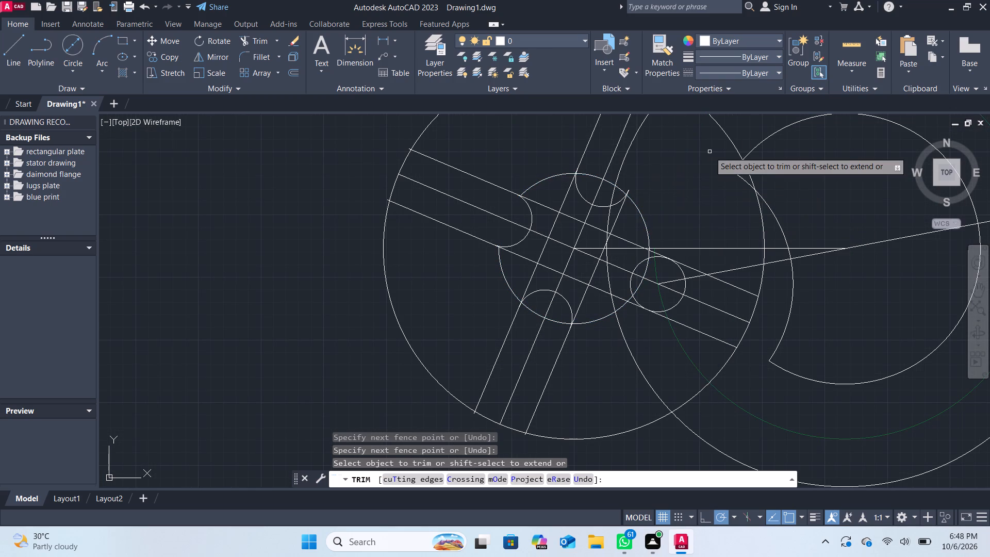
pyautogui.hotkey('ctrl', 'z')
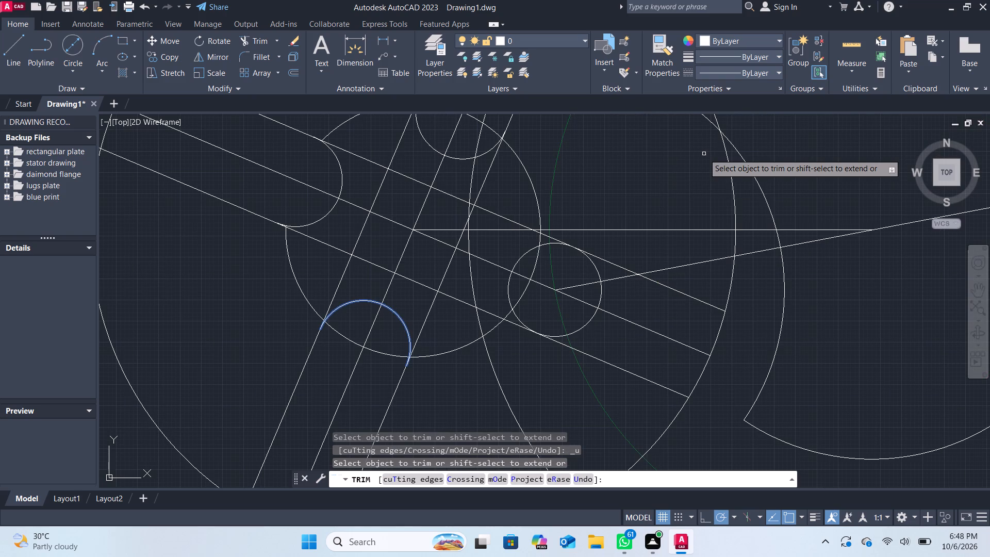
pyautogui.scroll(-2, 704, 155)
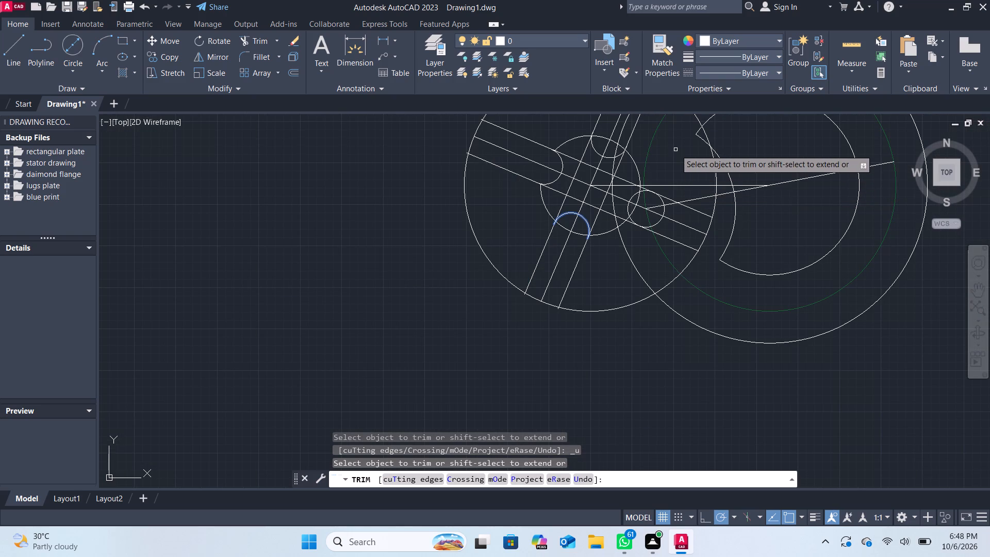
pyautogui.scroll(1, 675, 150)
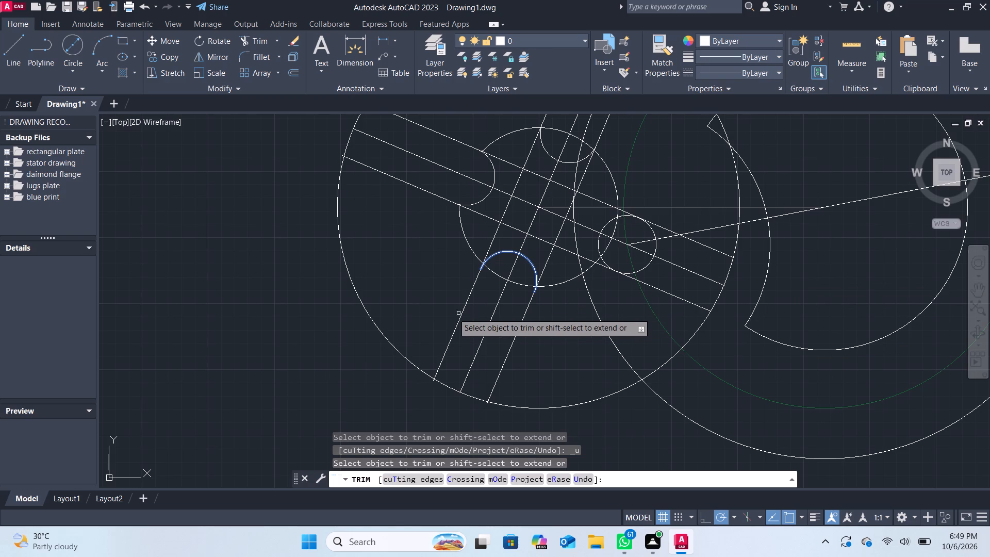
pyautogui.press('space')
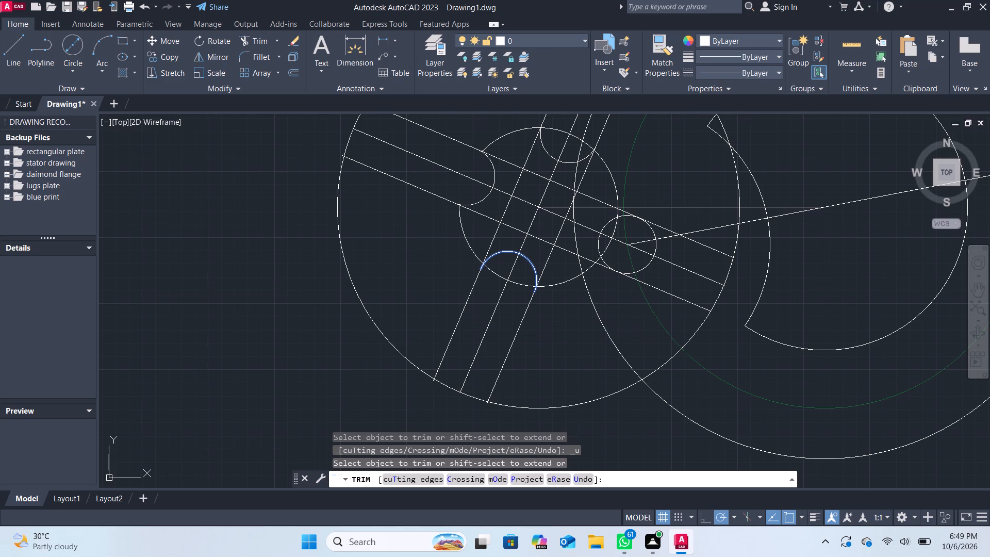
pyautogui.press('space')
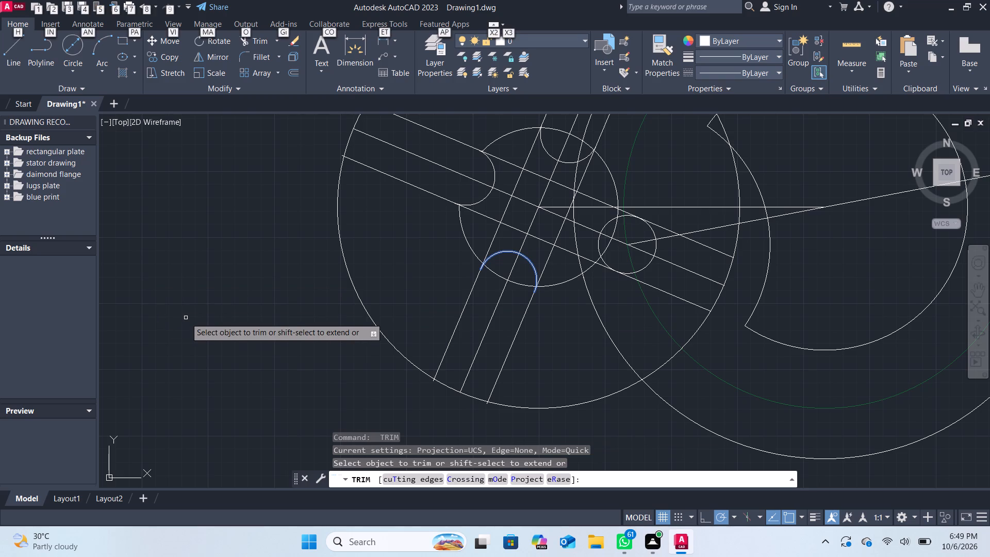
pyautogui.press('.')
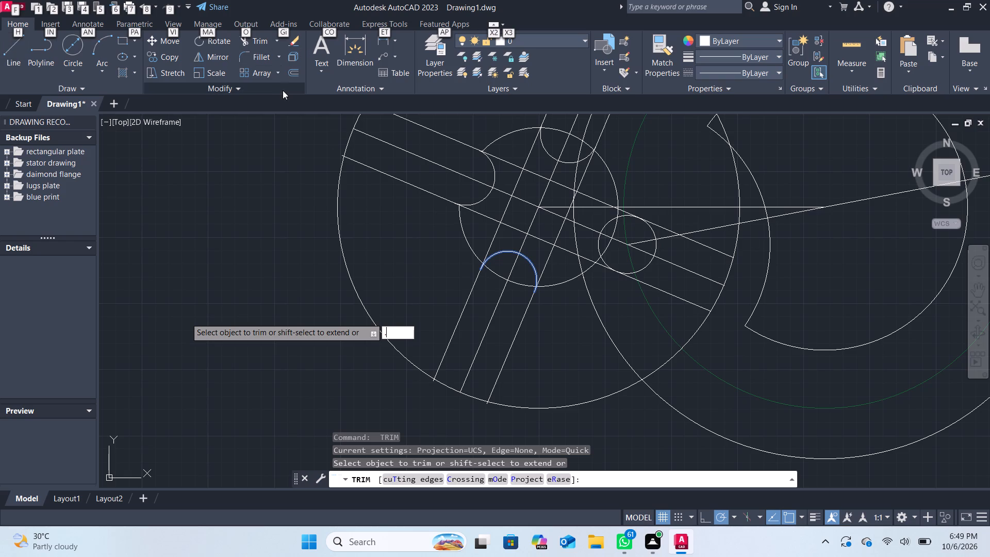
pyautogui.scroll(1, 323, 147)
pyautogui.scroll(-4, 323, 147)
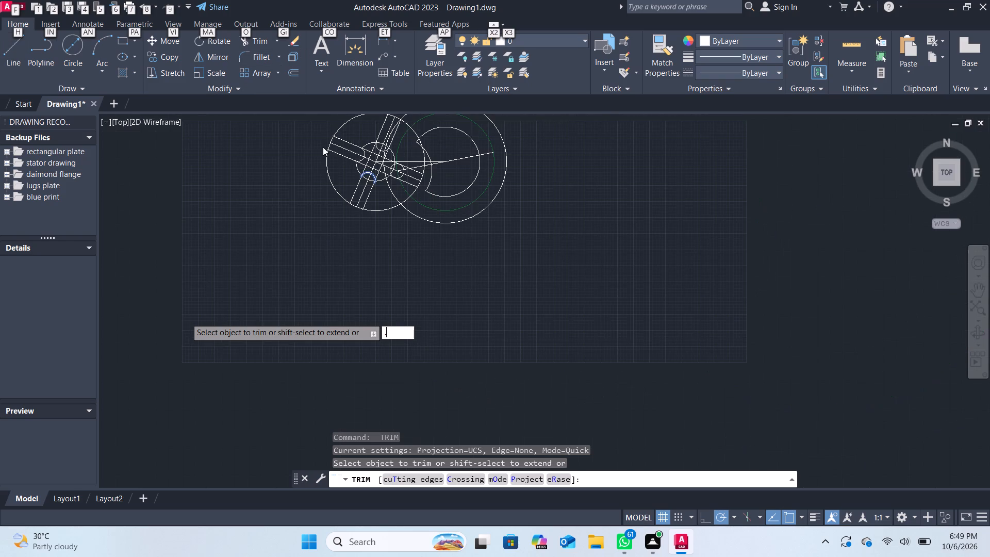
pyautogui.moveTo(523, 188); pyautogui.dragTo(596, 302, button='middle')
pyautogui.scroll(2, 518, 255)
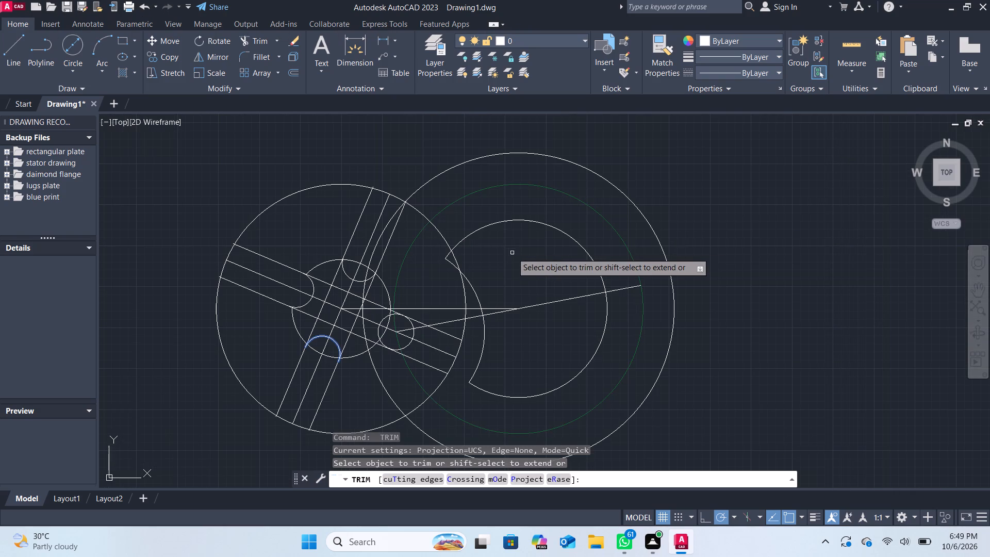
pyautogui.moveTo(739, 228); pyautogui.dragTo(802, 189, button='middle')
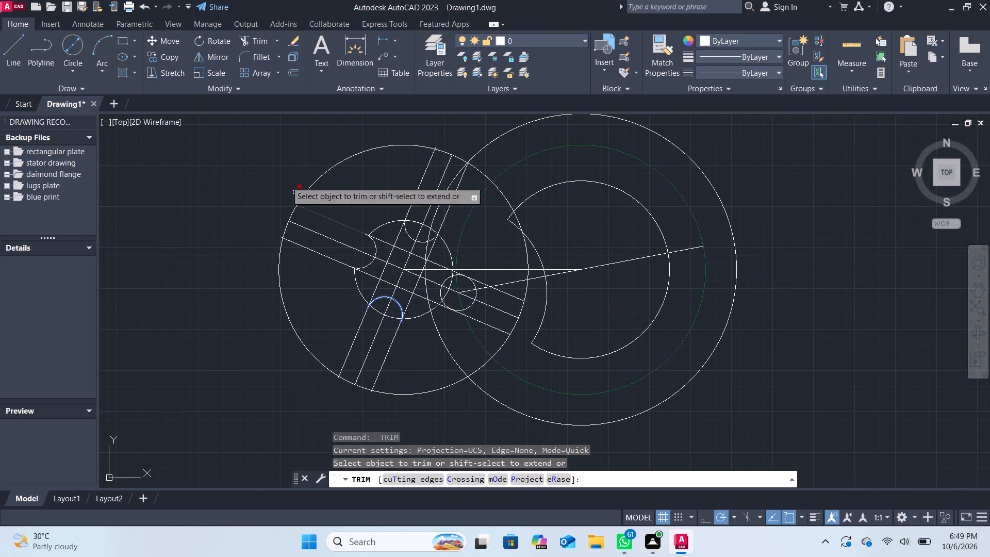
# Trim the side lines of the left and lower slots inside the radius 15 circle, between their rounded ends and the crossing slot lines.
pyautogui.click(252, 40)
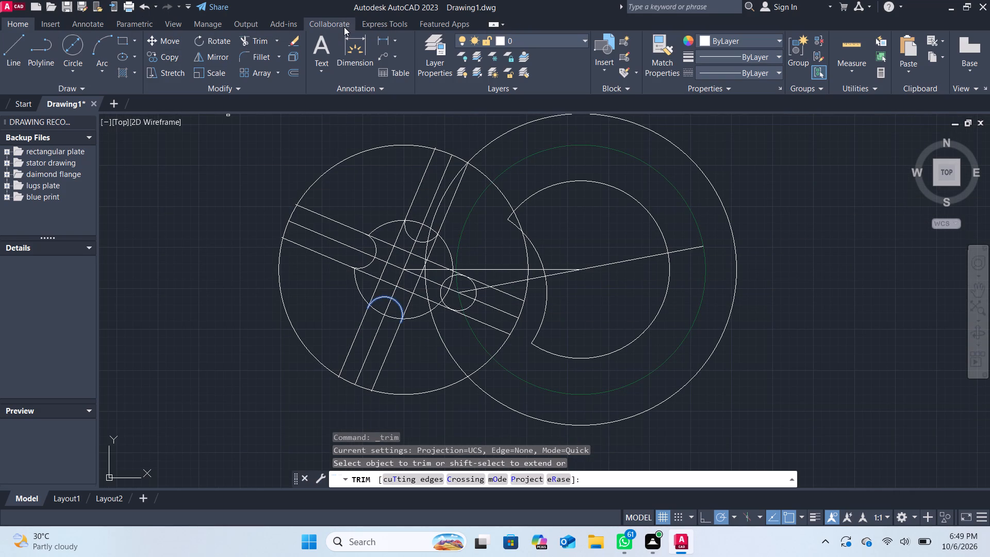
pyautogui.scroll(1, 395, 221)
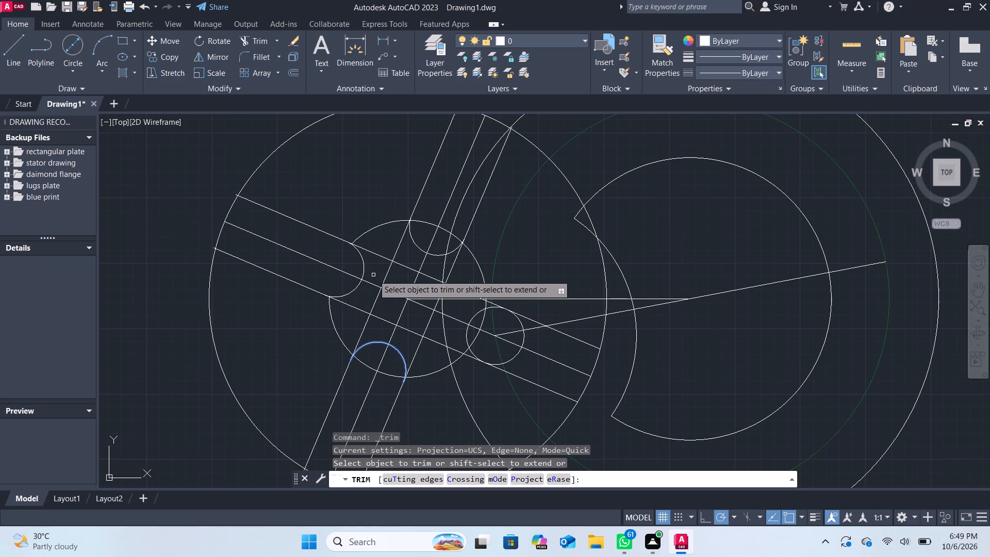
pyautogui.click(379, 256)
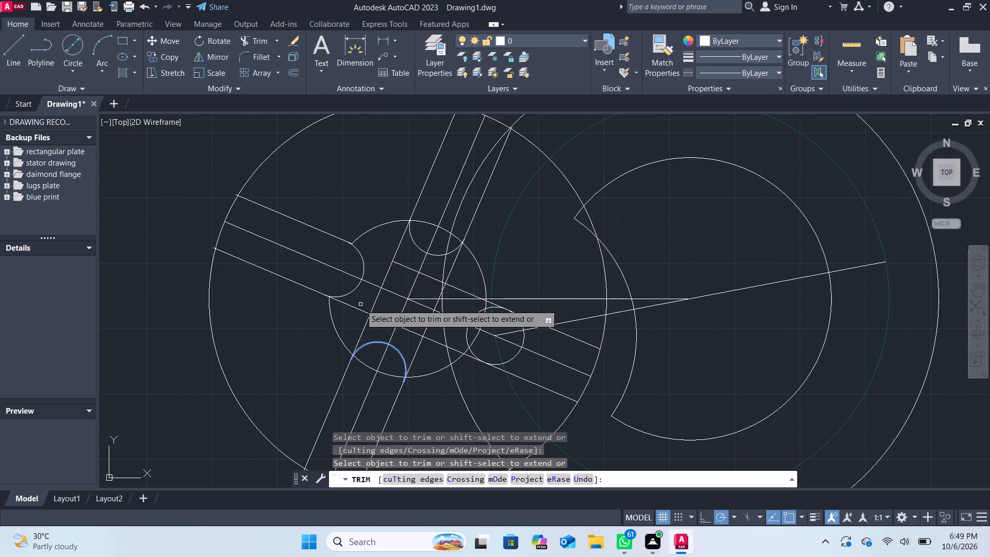
pyautogui.click(359, 306)
pyautogui.click(353, 313)
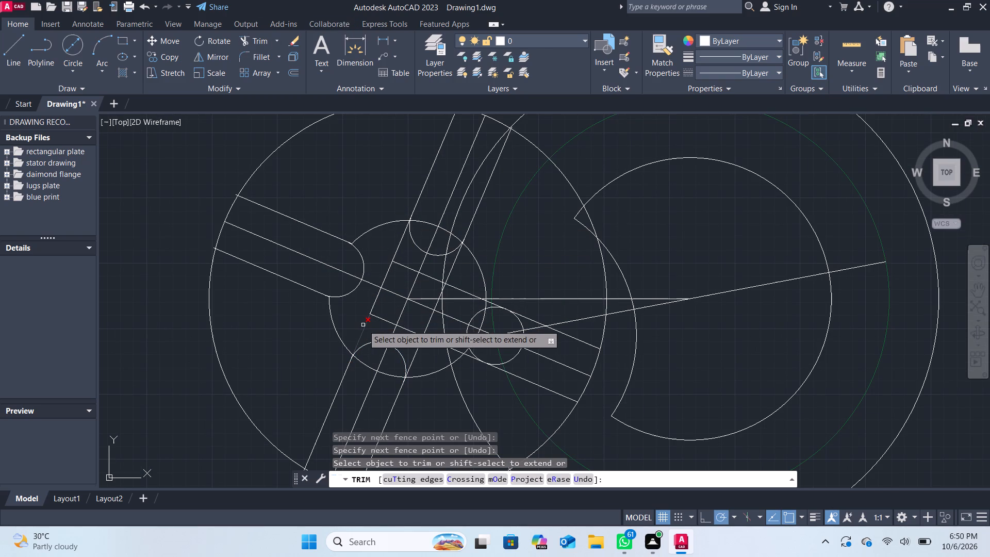
pyautogui.click(363, 325)
pyautogui.click(419, 345)
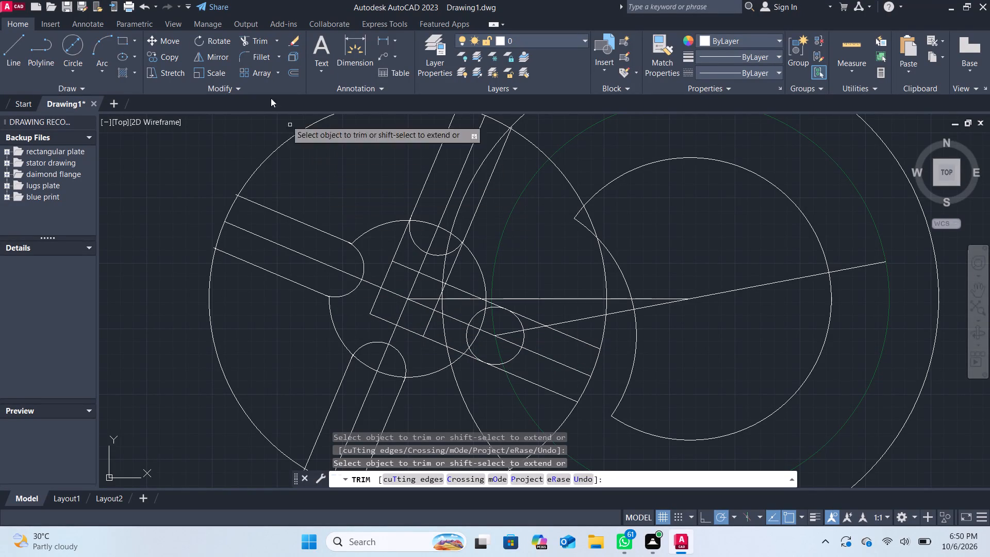
# Mirror the left slot's rounded end arc to the right-hand slot about the centre line of the upper and lower slots.
pyautogui.click(214, 55)
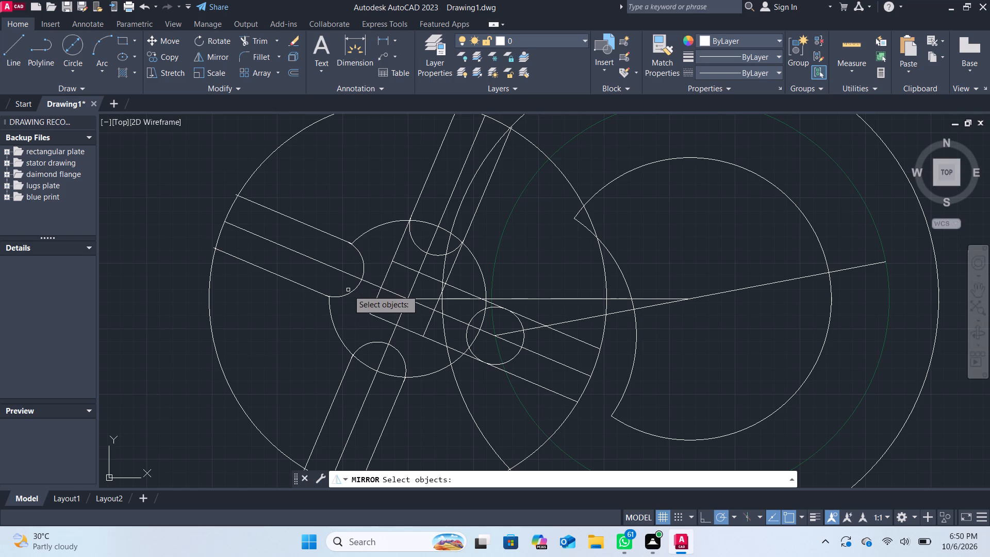
pyautogui.click(349, 292)
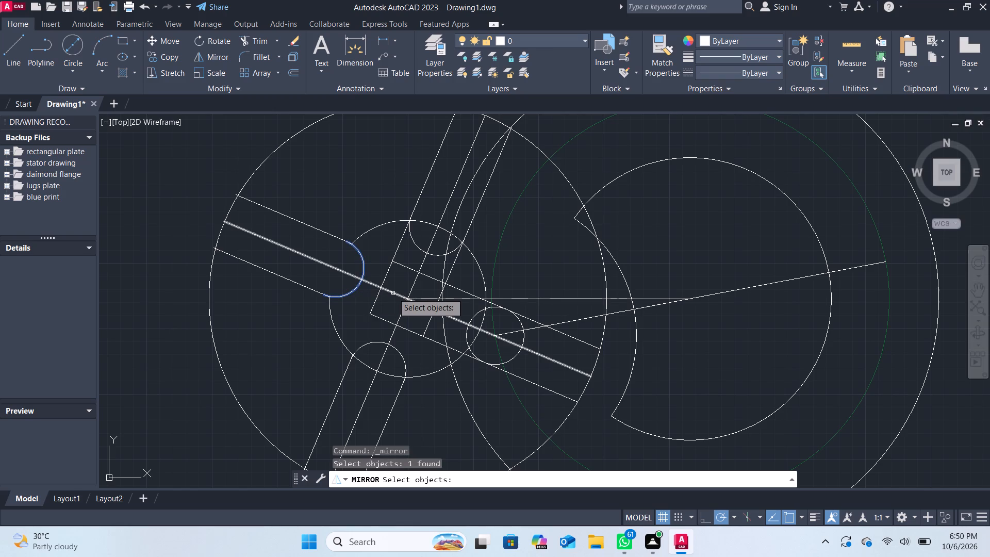
pyautogui.press('Return')
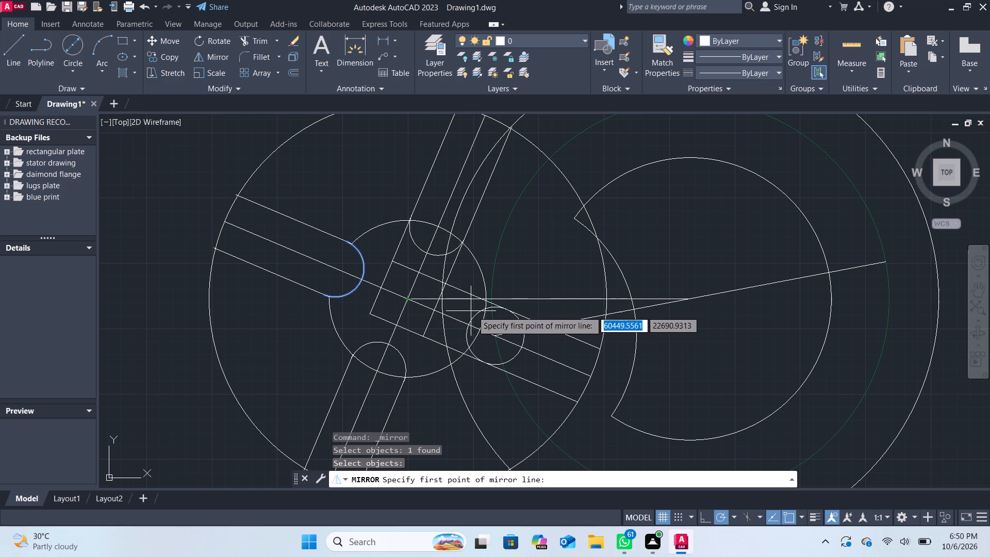
pyautogui.click(405, 298)
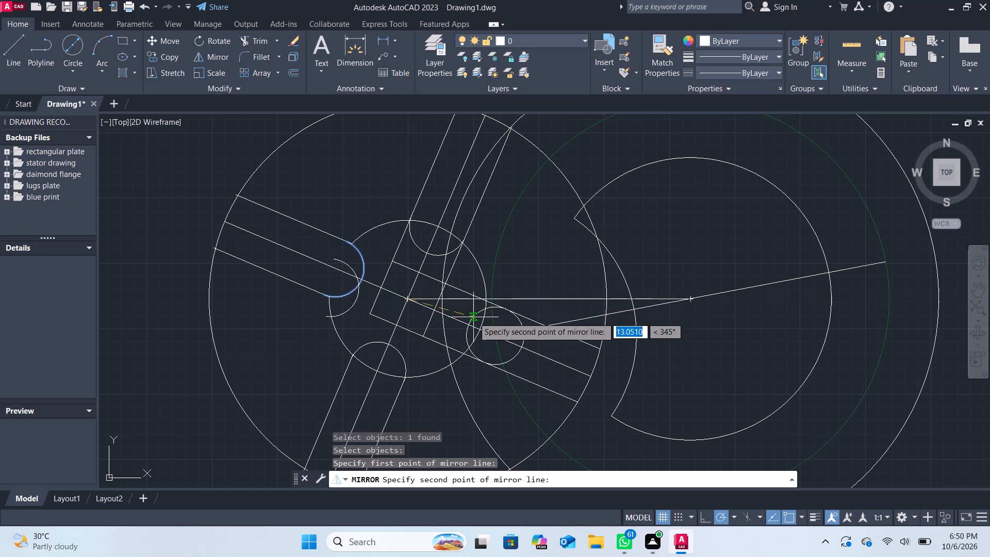
pyautogui.click(448, 204)
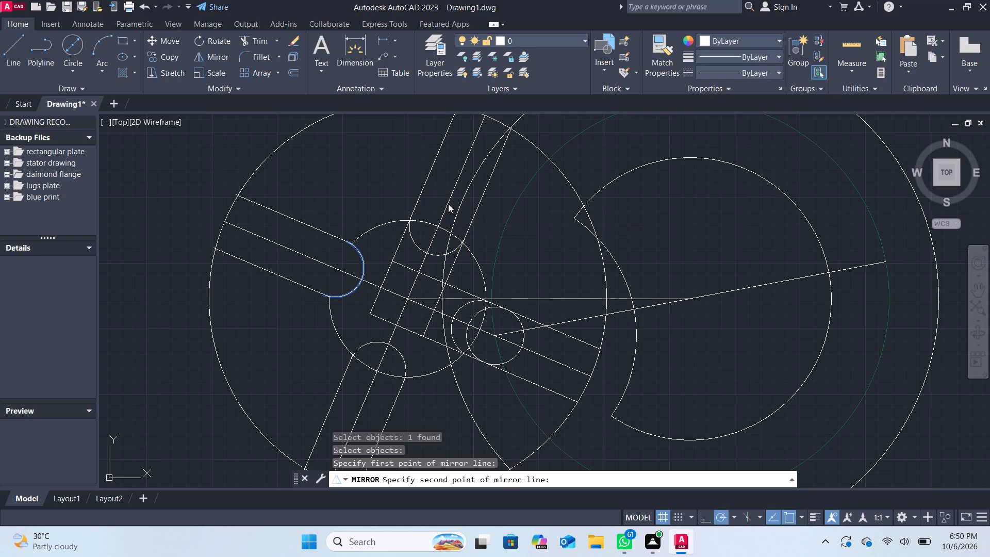
pyautogui.moveTo(480, 248); pyautogui.dragTo(448, 204)
# Trim the right-hand slot's upper side line between the diameter 11 circle and the slanted line through that circle's centre.
pyautogui.scroll(1, 583, 289)
pyautogui.scroll(-1, 583, 289)
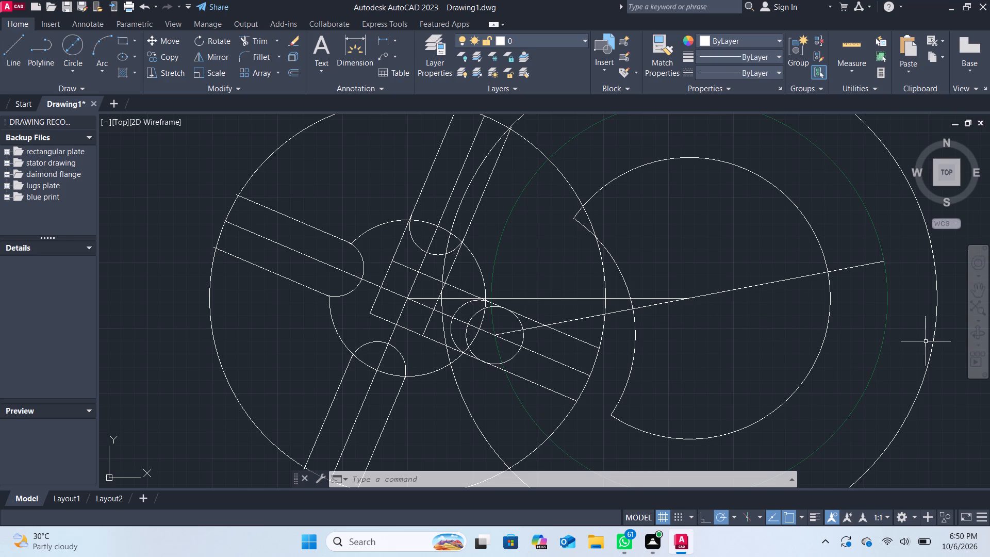
pyautogui.scroll(-1, 525, 248)
pyautogui.scroll(1, 526, 238)
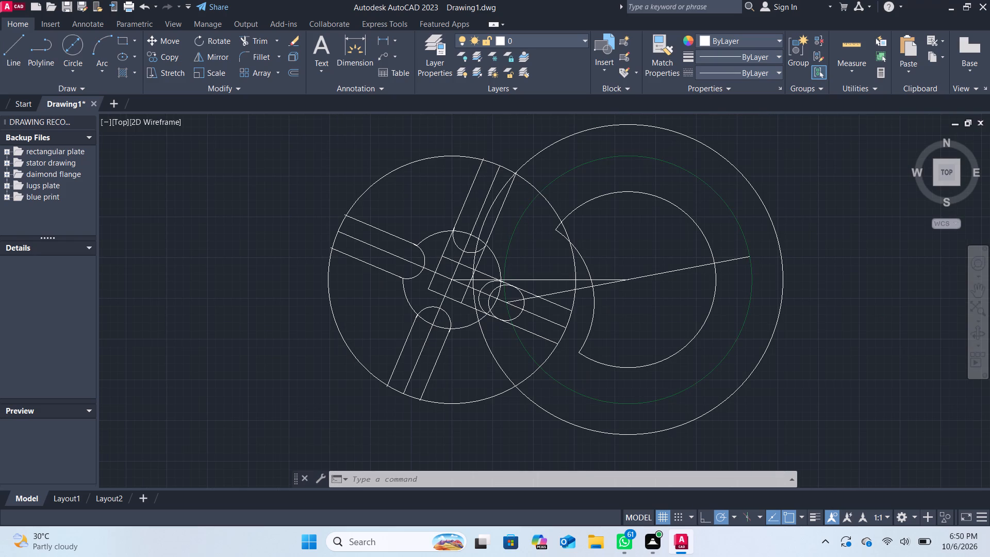
pyautogui.scroll(3, 501, 314)
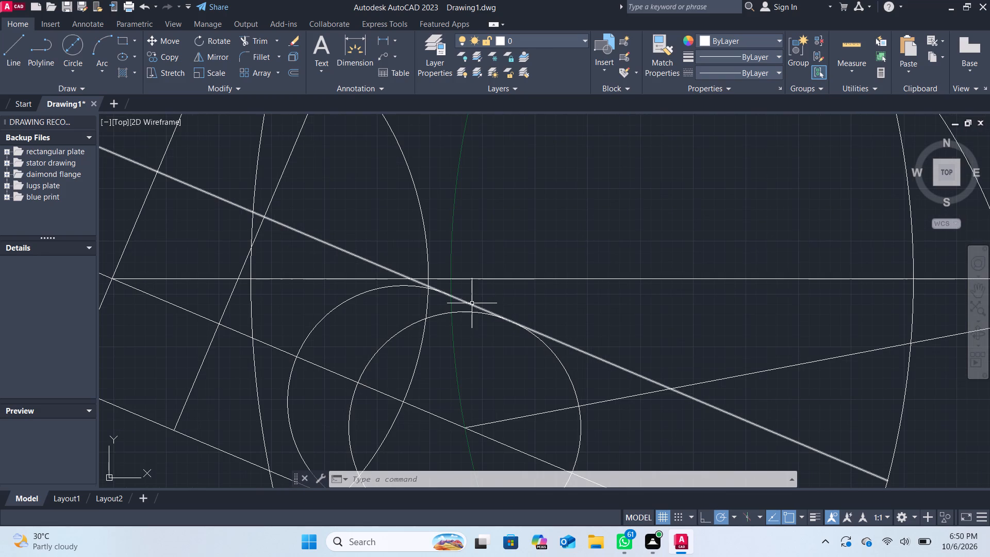
pyautogui.scroll(-1, 472, 303)
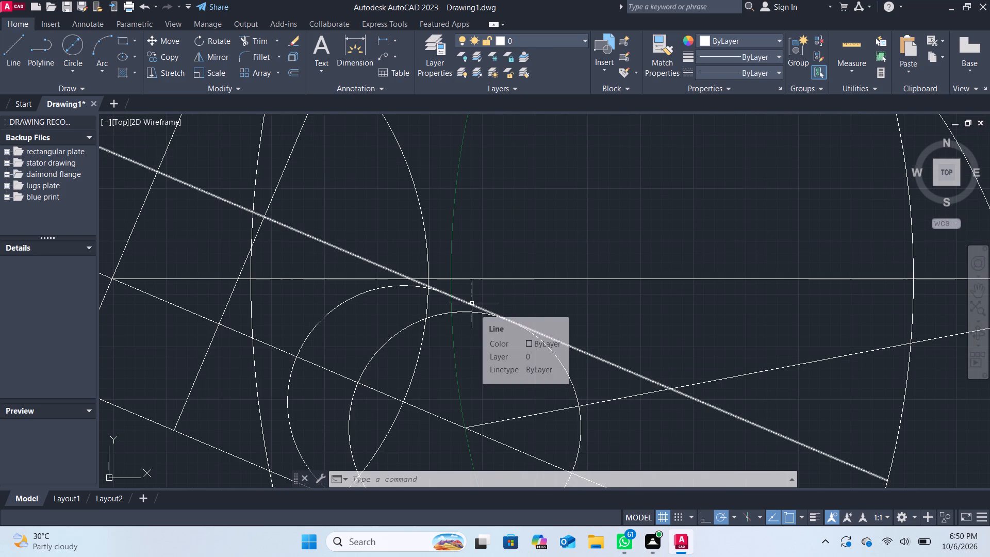
pyautogui.scroll(1, 456, 300)
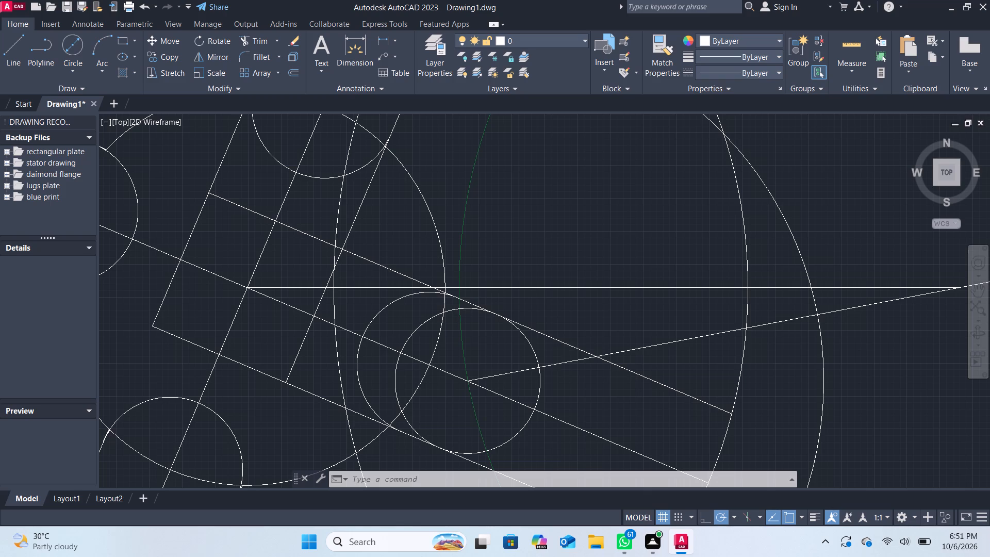
pyautogui.click(261, 38)
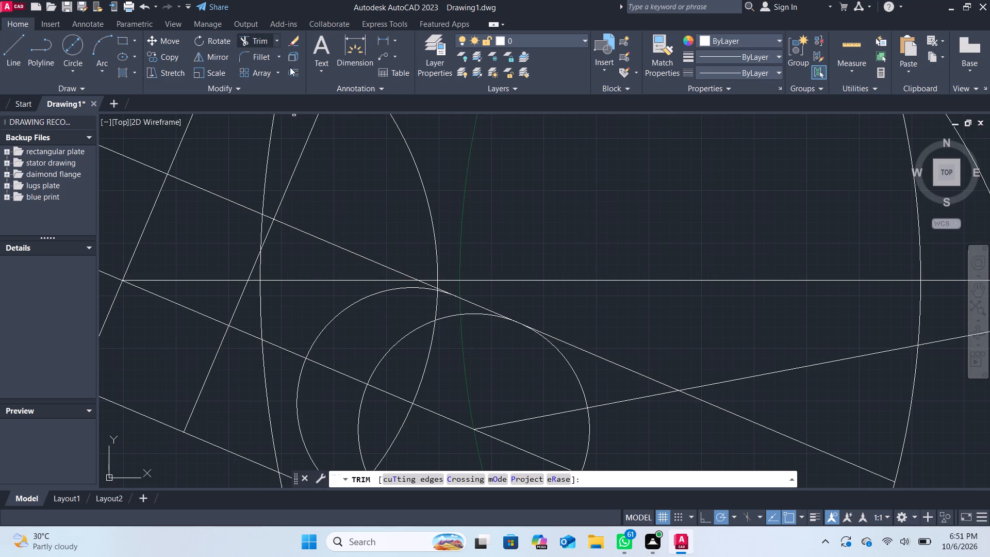
pyautogui.click(605, 361)
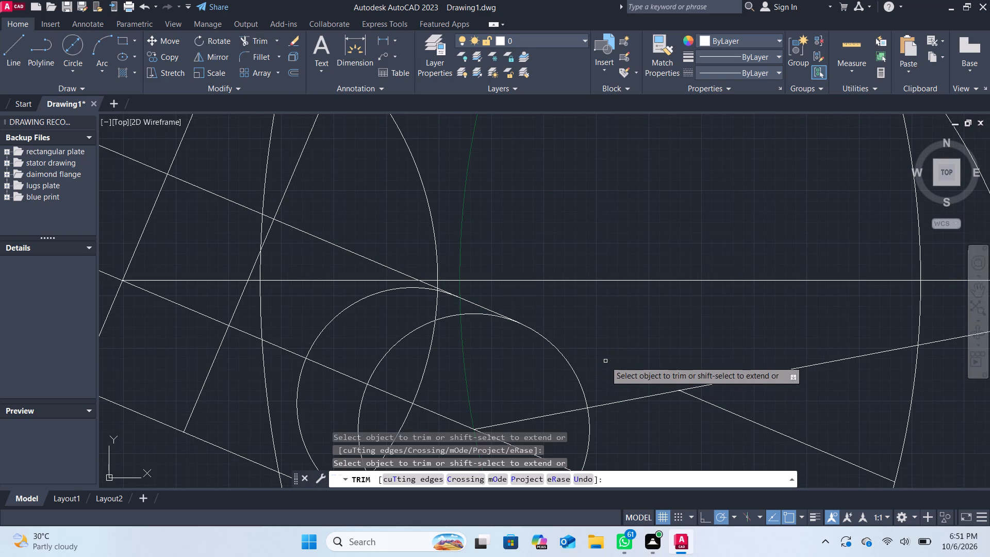
pyautogui.scroll(-2, 699, 397)
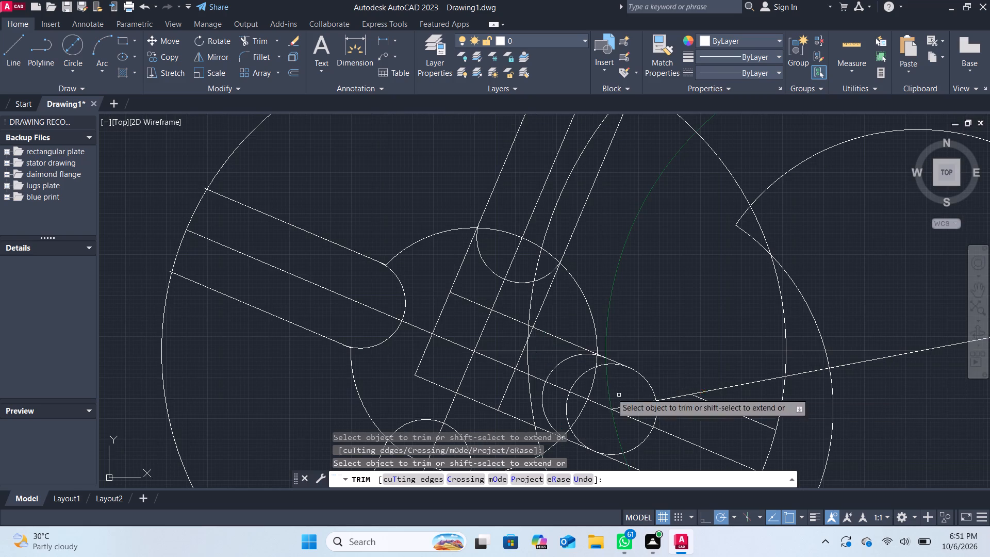
pyautogui.scroll(-1, 529, 369)
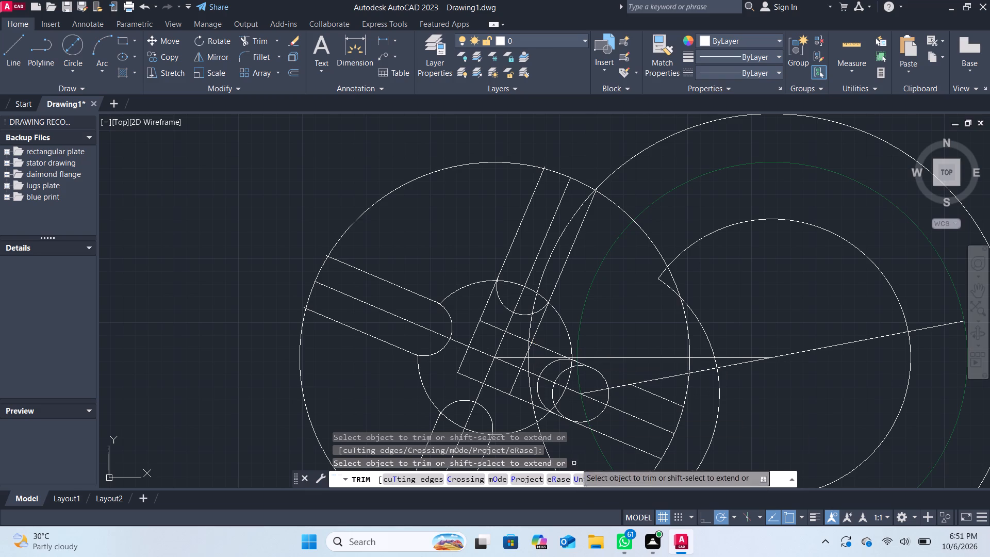
# Trim the radius 38 circle's arcs across the open outer ends of all four slots.
pyautogui.moveTo(652, 369); pyautogui.dragTo(653, 297, button='middle')
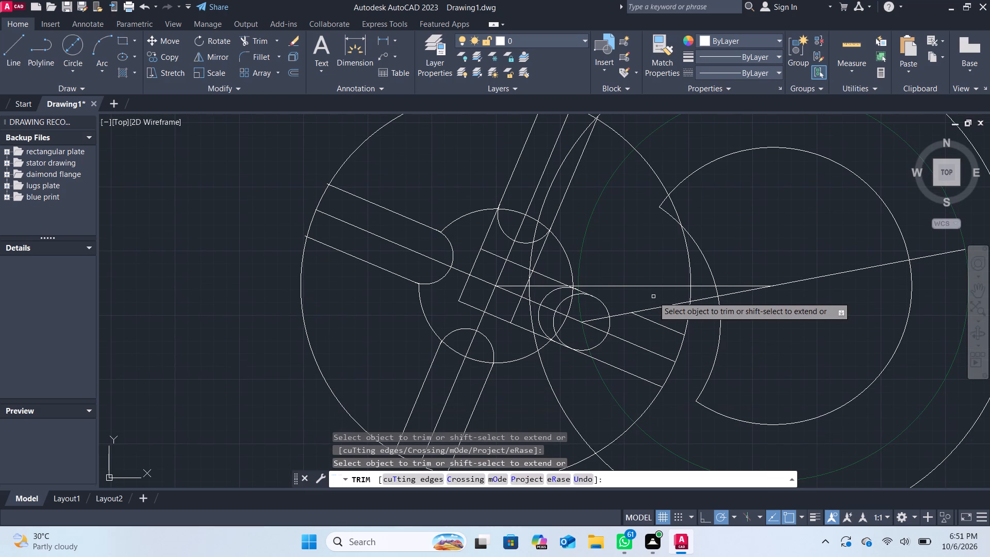
pyautogui.moveTo(564, 368); pyautogui.dragTo(554, 286, button='middle')
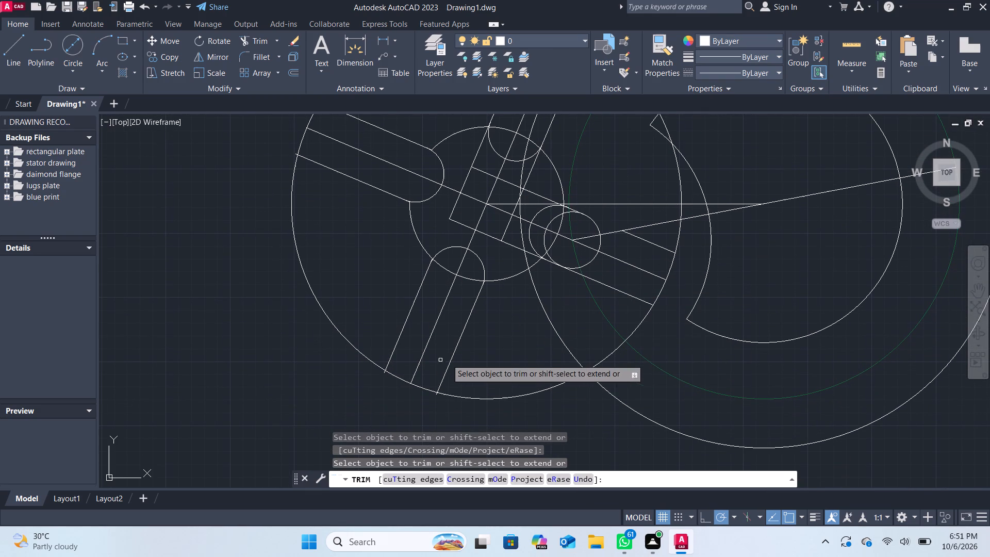
pyautogui.click(401, 381)
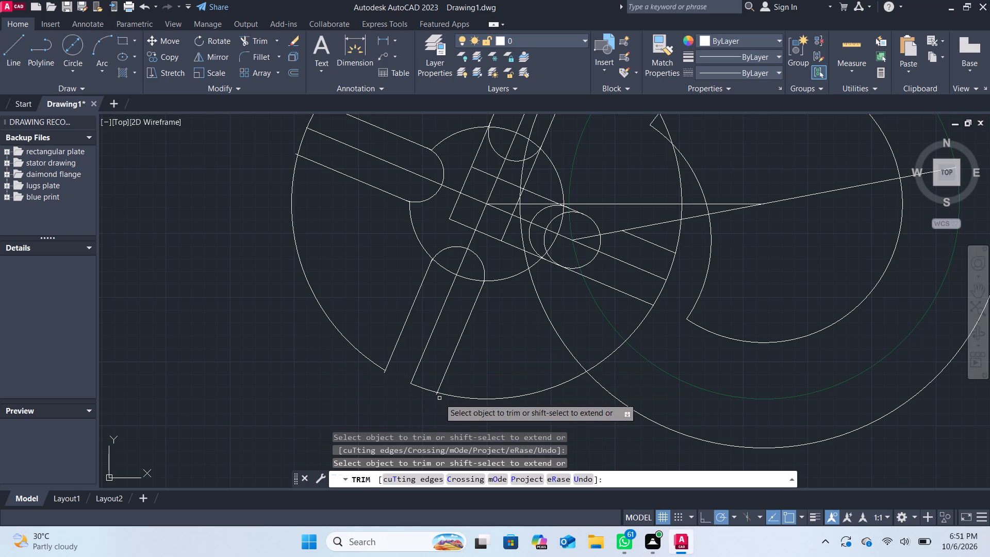
pyautogui.click(425, 391)
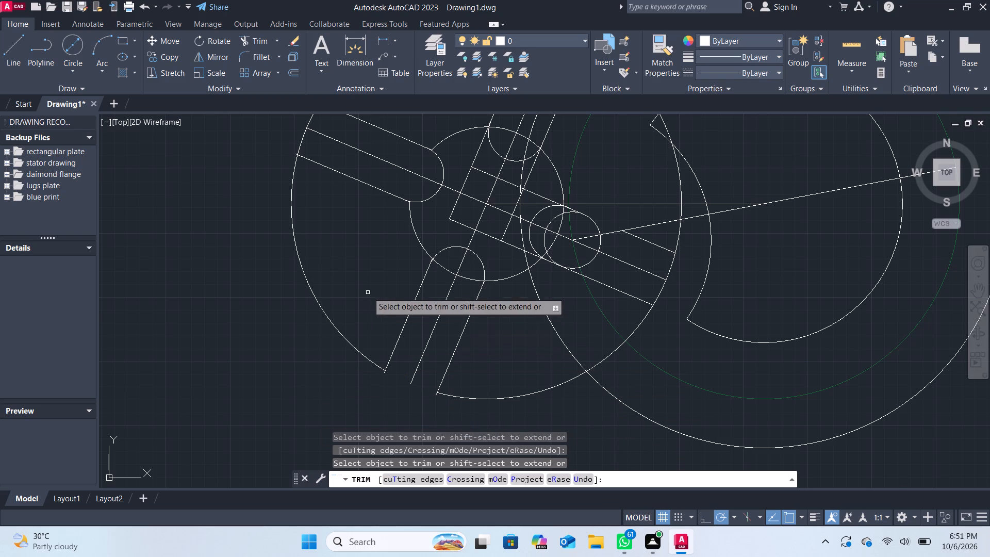
pyautogui.moveTo(368, 292); pyautogui.dragTo(386, 353, button='middle')
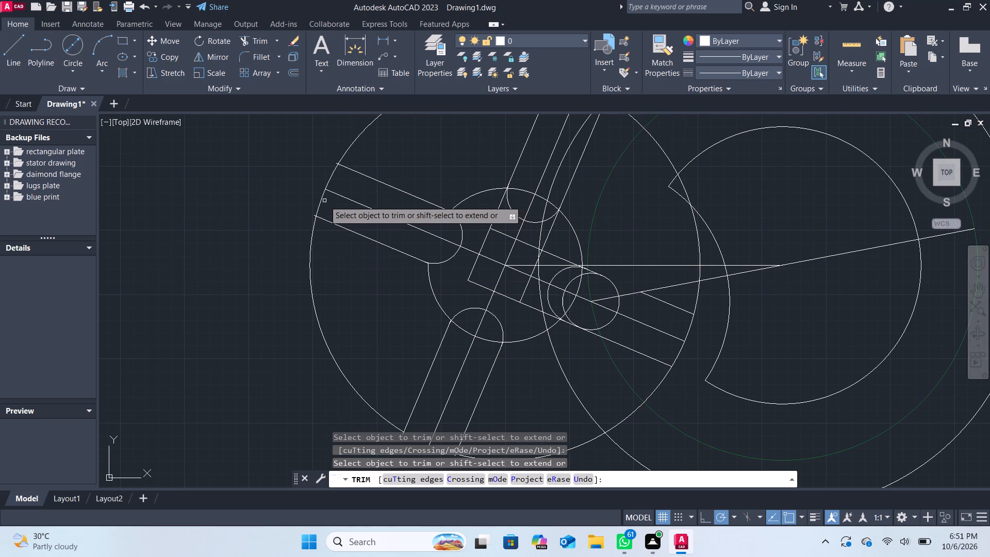
pyautogui.click(323, 201)
pyautogui.click(333, 177)
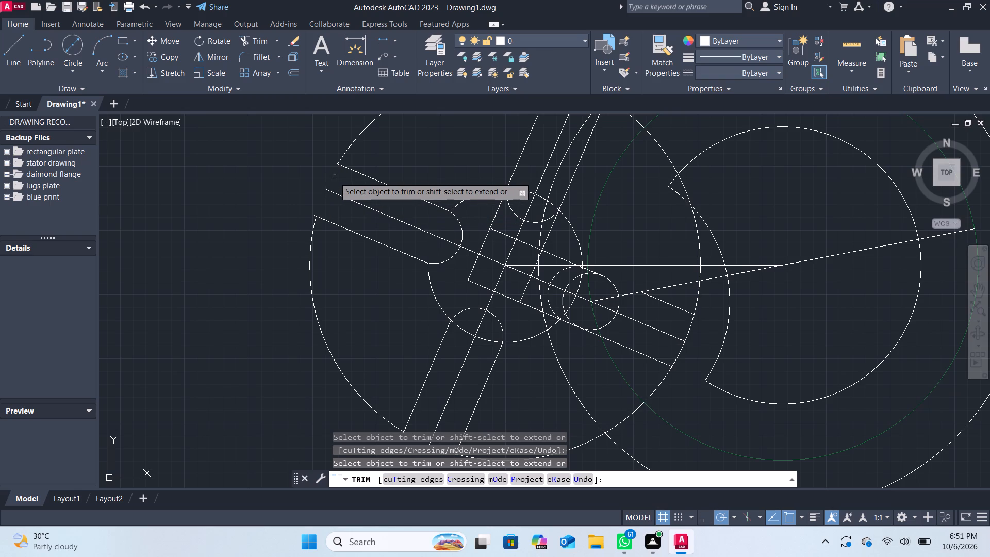
pyautogui.click(678, 353)
pyautogui.click(688, 329)
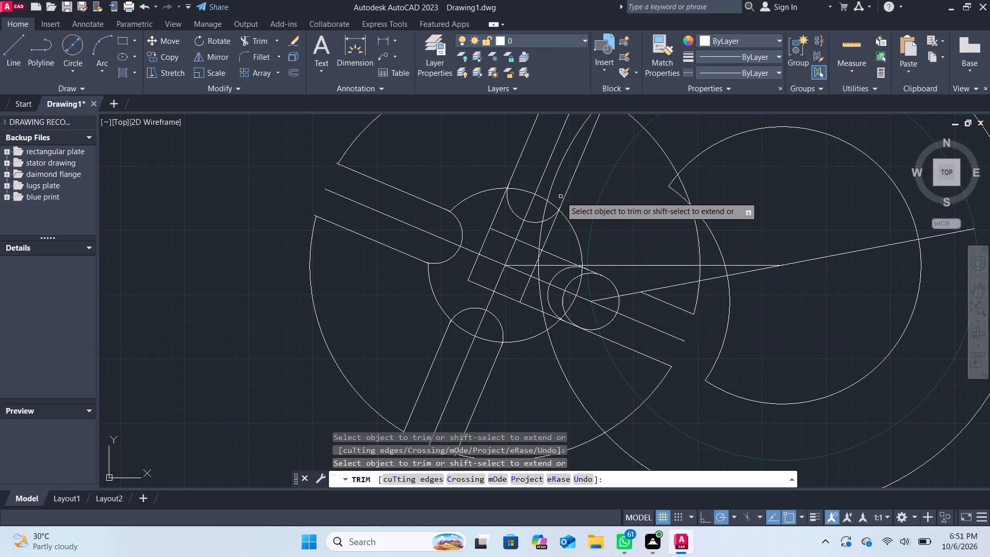
pyautogui.moveTo(638, 205); pyautogui.dragTo(621, 270, button='middle')
pyautogui.click(552, 144)
pyautogui.click(574, 156)
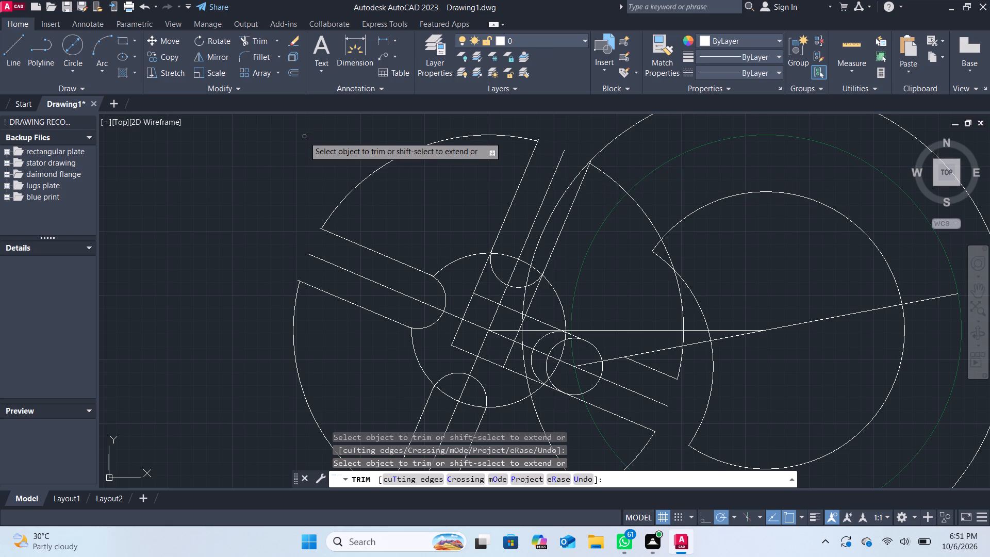
# Draw a radius 64 circle centred on the slotted circle's centre, where the slot centre lines cross.
pyautogui.click(74, 67)
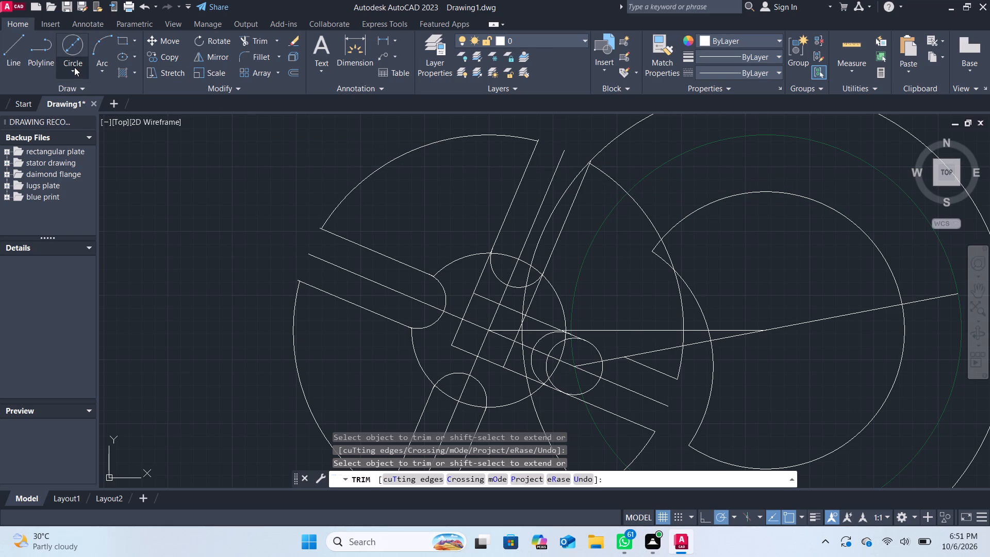
pyautogui.click(106, 97)
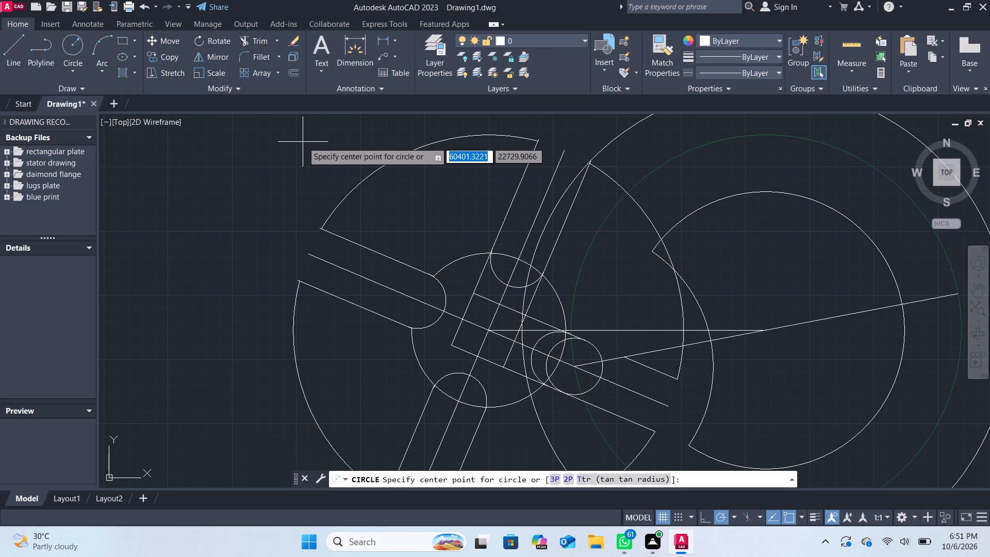
pyautogui.click(489, 331)
pyautogui.write('64')
pyautogui.press('Return')
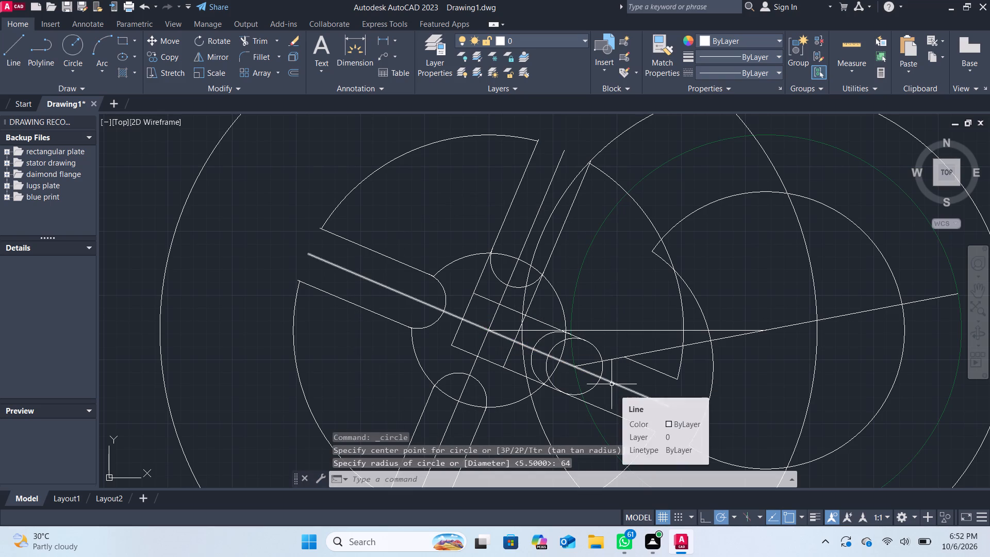
# Draw a short line from the slotted circle's centre to the nearby lower-left corner where the inner slot side lines meet.
pyautogui.scroll(-1, 614, 384)
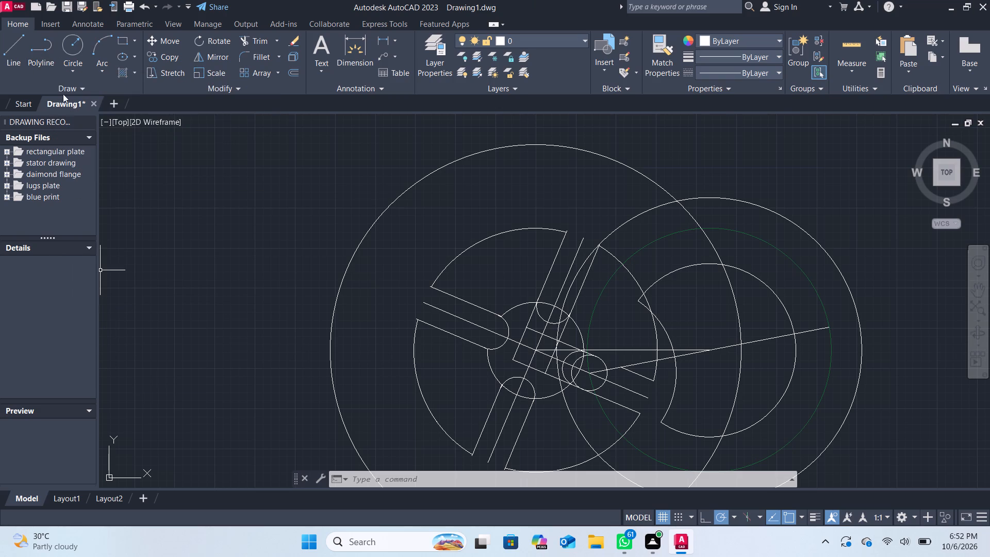
pyautogui.click(19, 51)
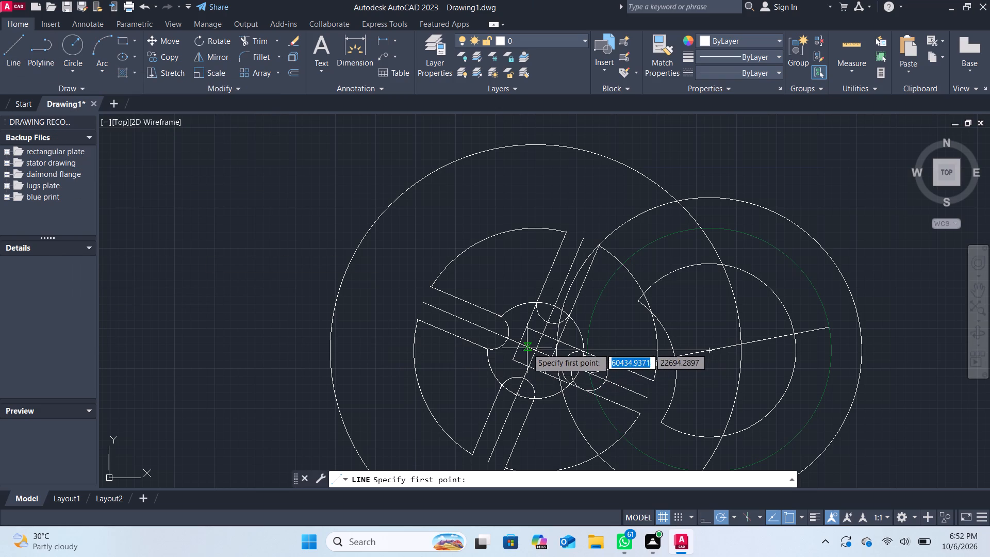
pyautogui.click(534, 351)
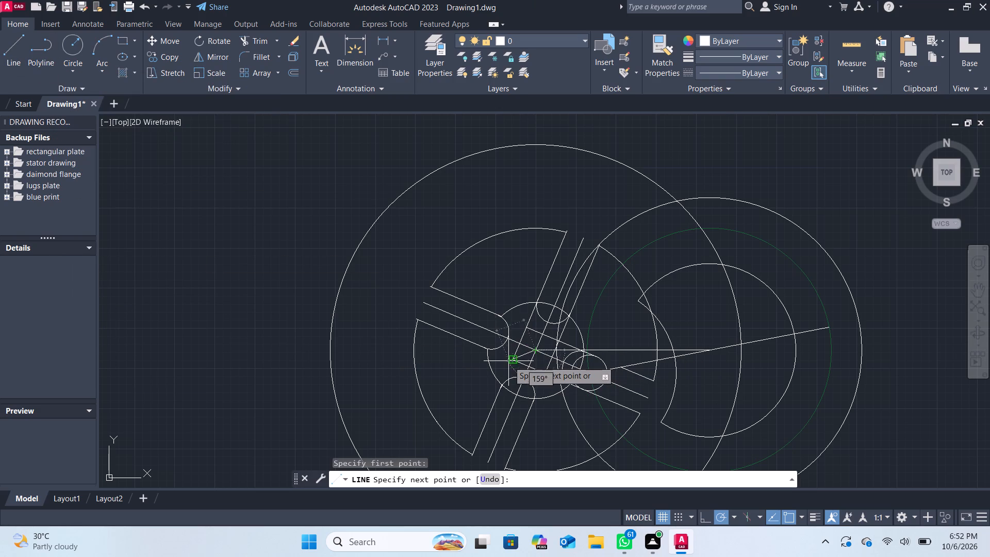
pyautogui.click(508, 361)
pyautogui.press('Return')
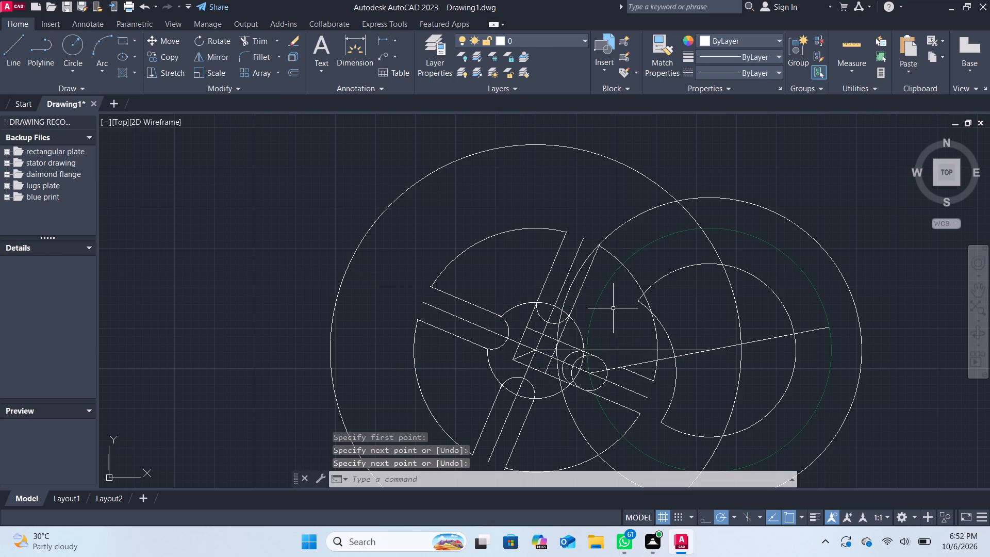
# Extend the short line from the centre outward past the radius 15 and 38 circles to the radius 64 circle.
pyautogui.moveTo(476, 388); pyautogui.dragTo(474, 333, button='middle')
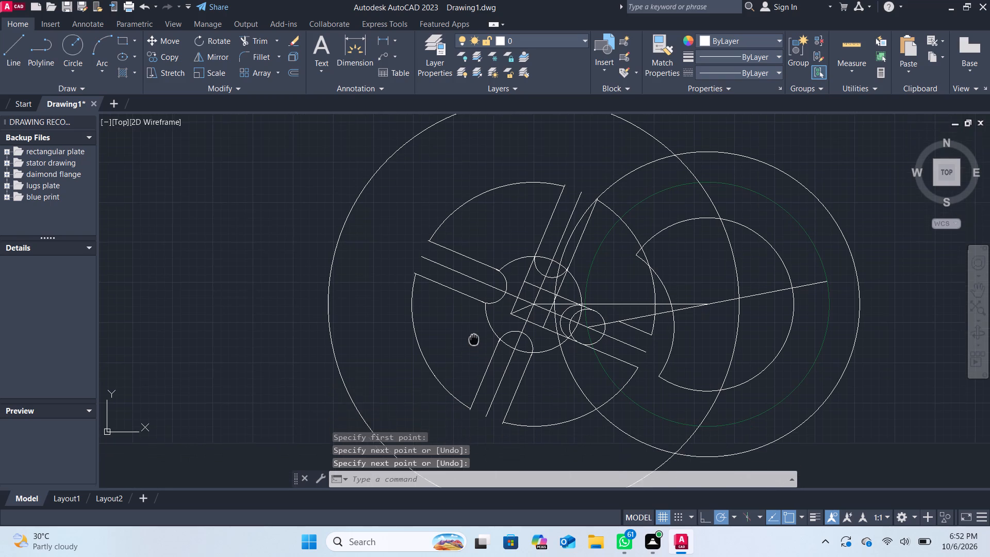
pyautogui.moveTo(474, 333); pyautogui.dragTo(474, 326, button='middle')
pyautogui.click(389, 479)
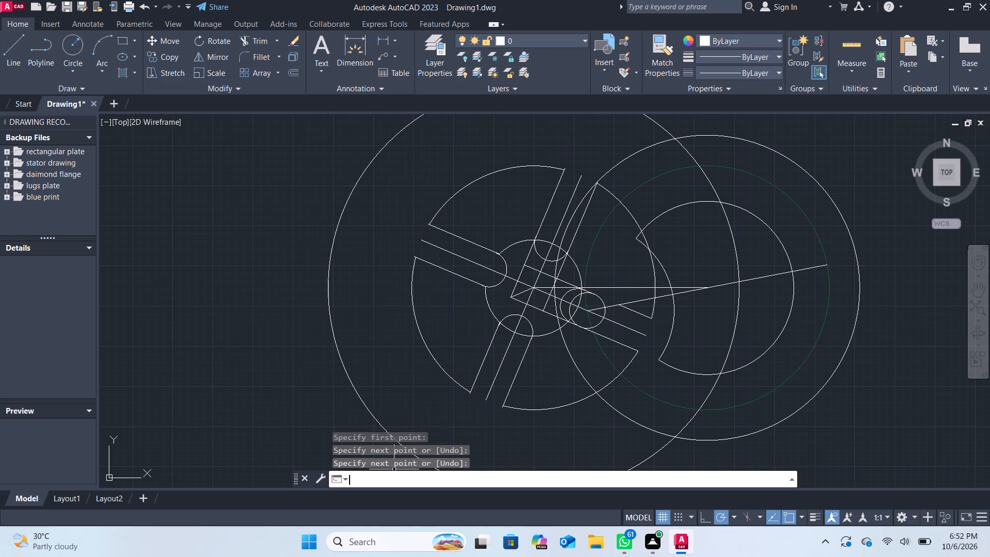
pyautogui.write('exten')
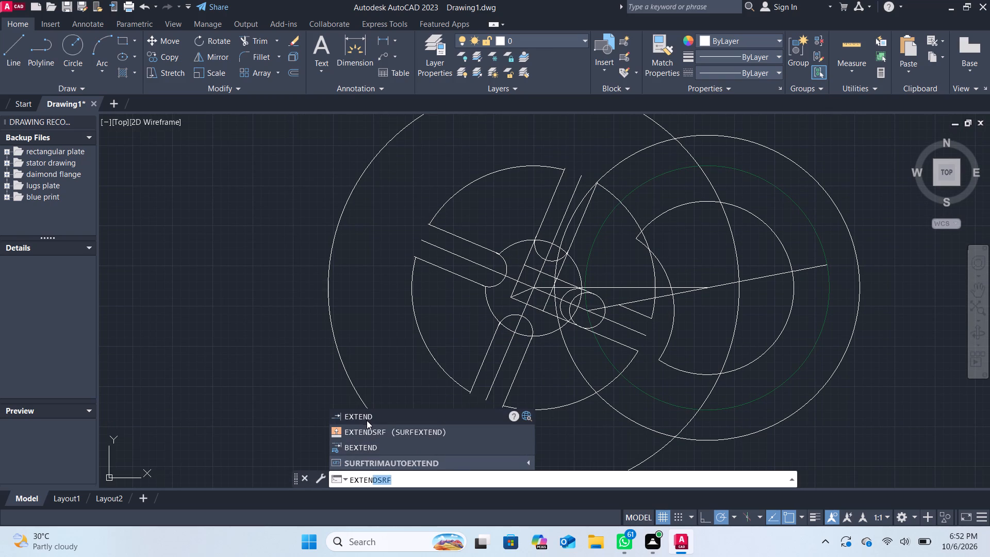
pyautogui.click(367, 420)
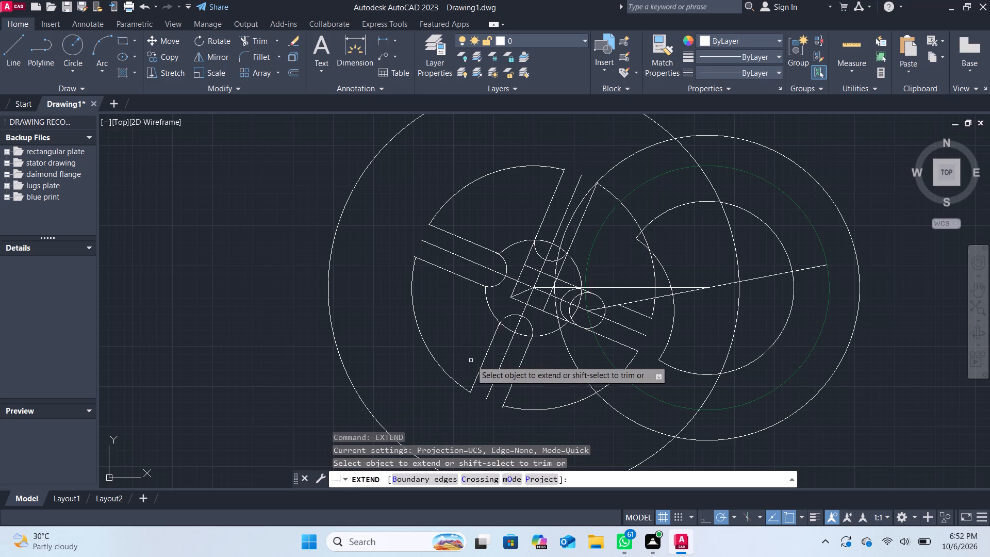
pyautogui.click(519, 294)
pyautogui.click(503, 300)
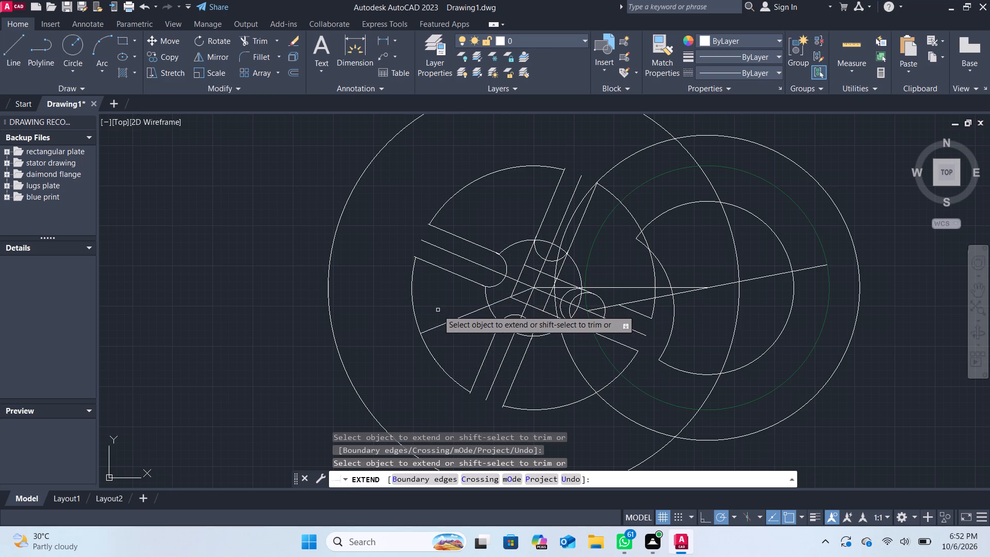
pyautogui.click(442, 325)
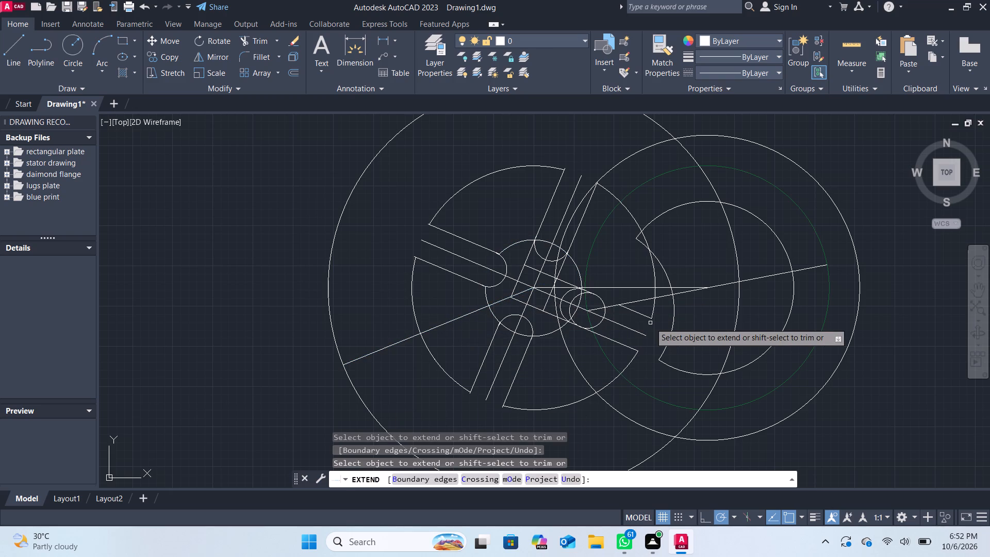
pyautogui.press('Return')
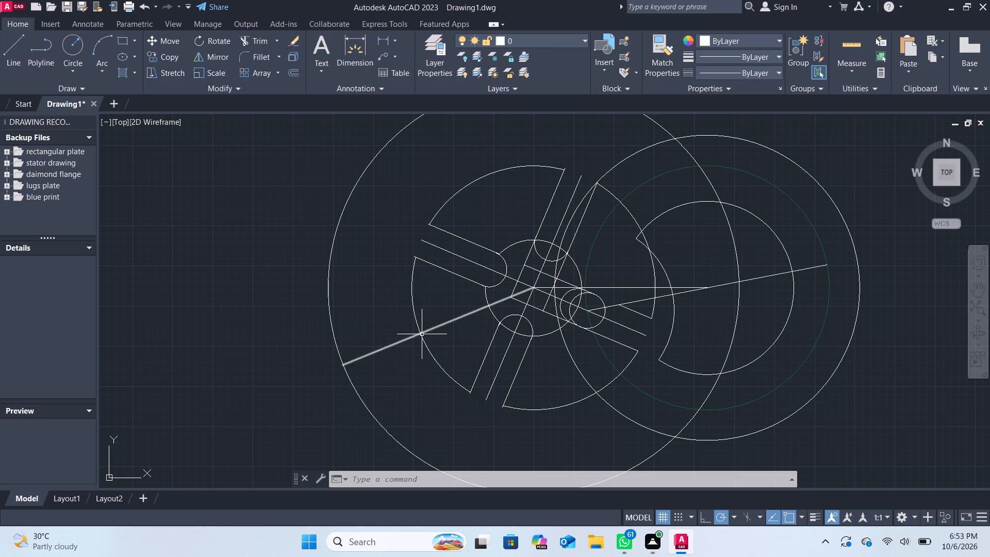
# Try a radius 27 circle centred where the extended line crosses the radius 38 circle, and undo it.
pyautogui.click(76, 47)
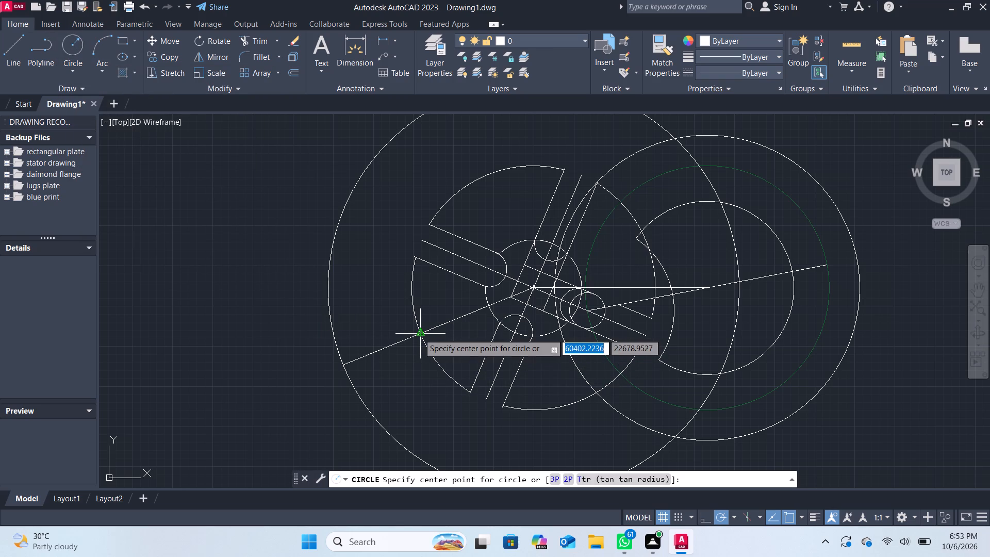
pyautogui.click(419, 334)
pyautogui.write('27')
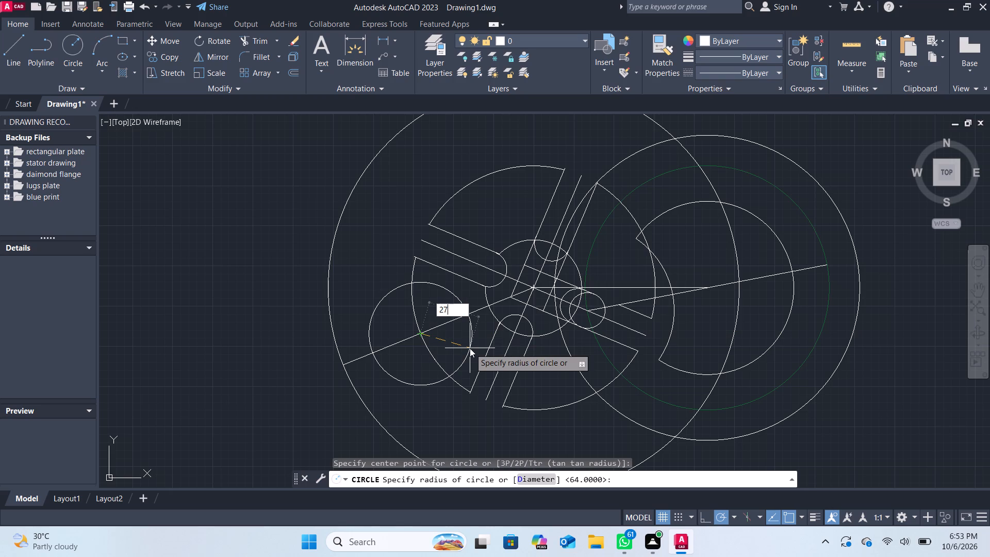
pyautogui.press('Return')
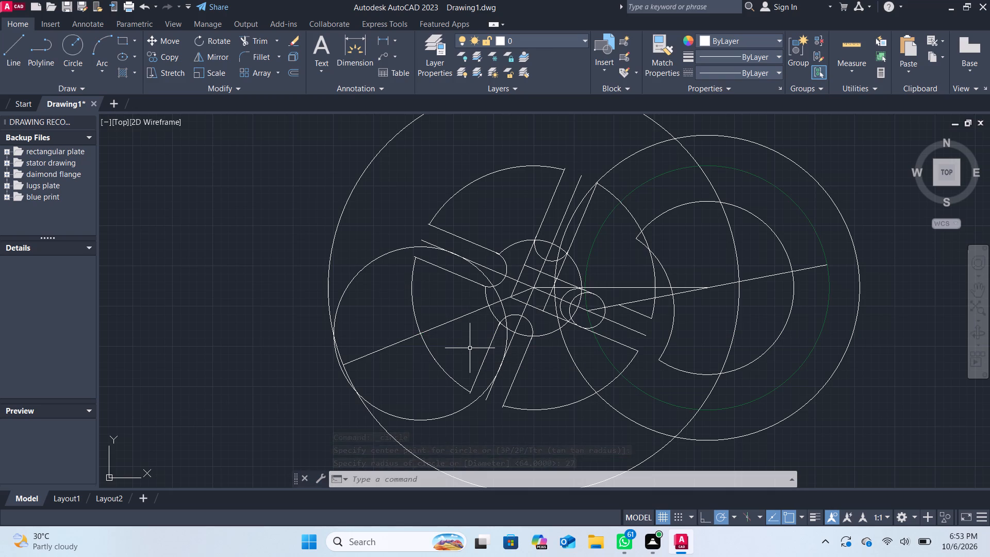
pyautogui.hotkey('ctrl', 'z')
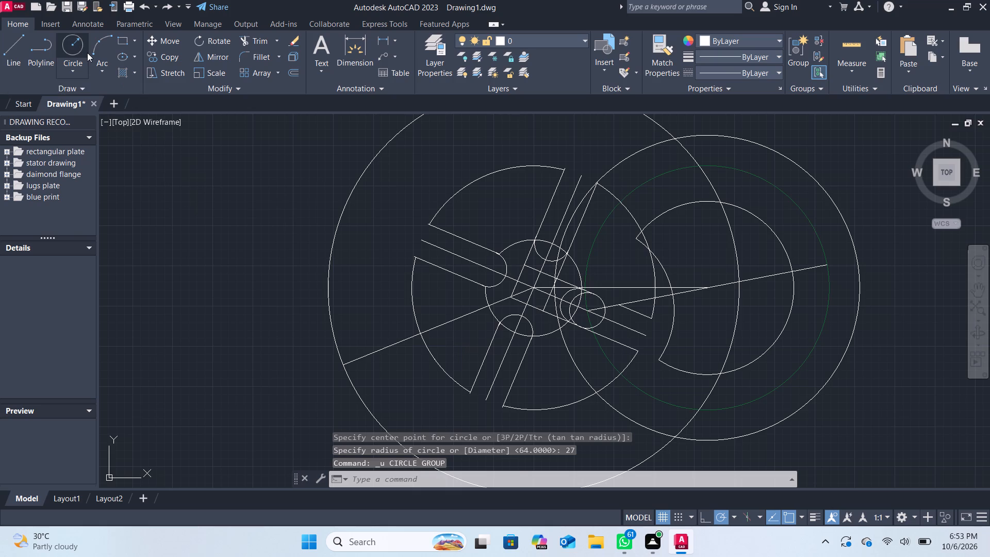
# Draw a radius 27 circle centred on the extended line's outer end on the radius 64 circle.
pyautogui.click(87, 52)
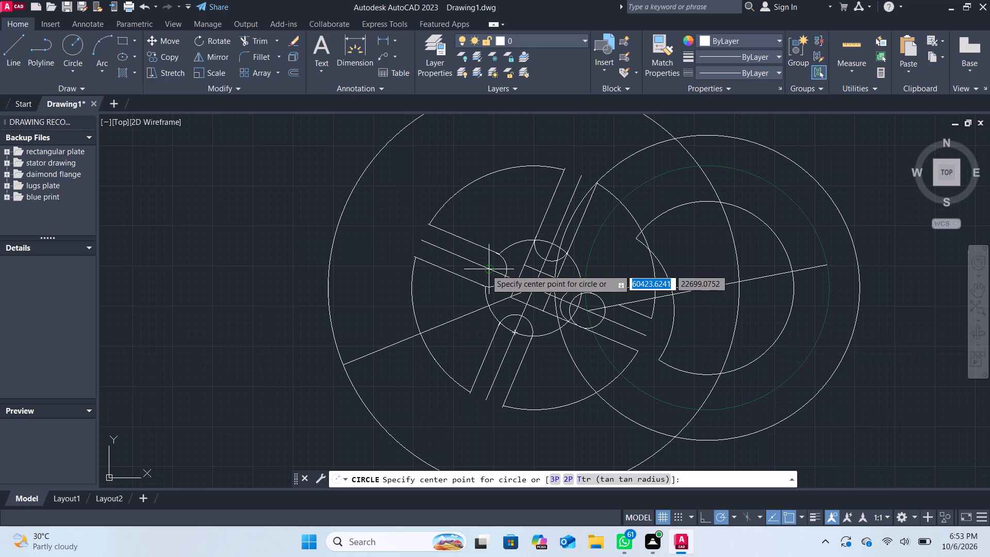
pyautogui.click(342, 366)
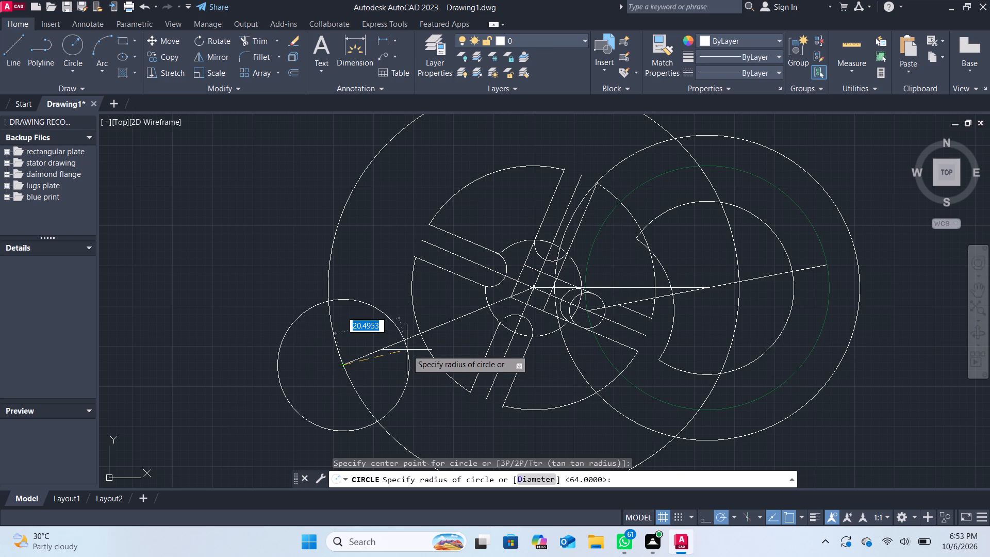
pyautogui.write('27')
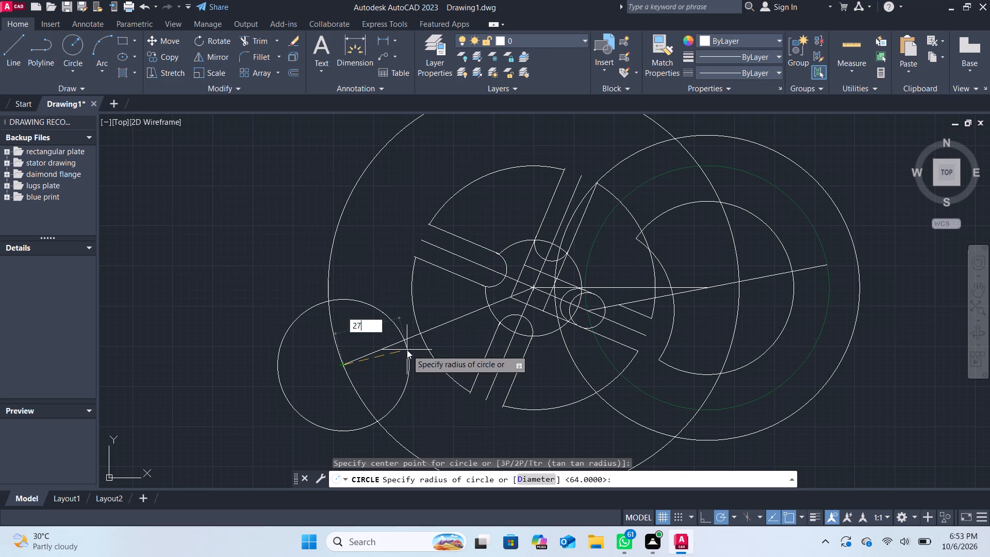
pyautogui.press('Return')
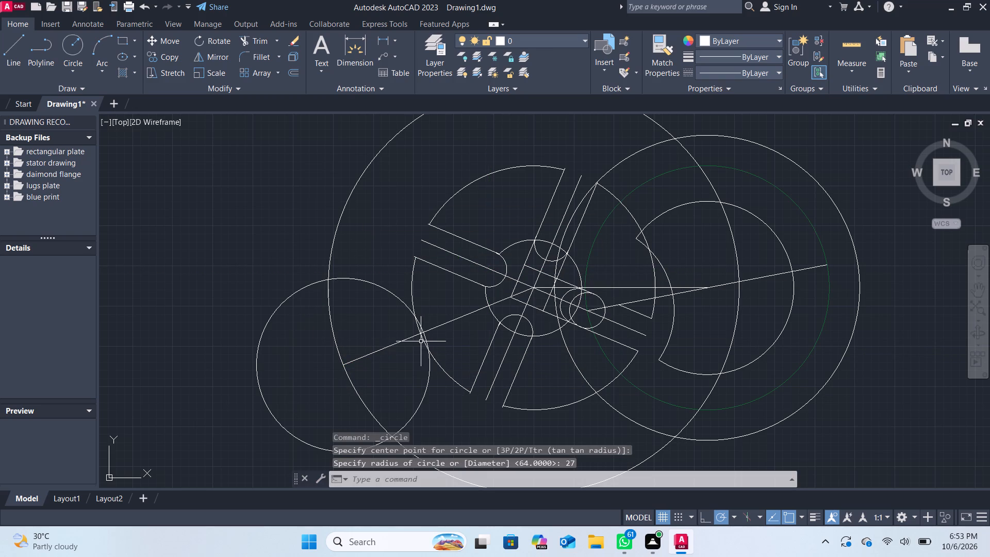
# Trim away the whole radius 64 circle around the slotted wheel, piece by piece.
pyautogui.scroll(1, 435, 341)
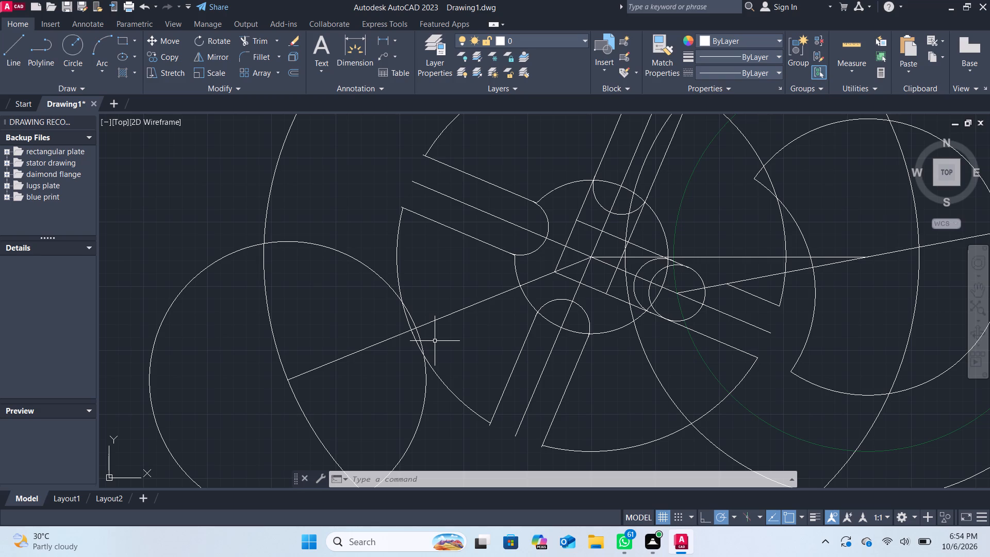
pyautogui.click(262, 37)
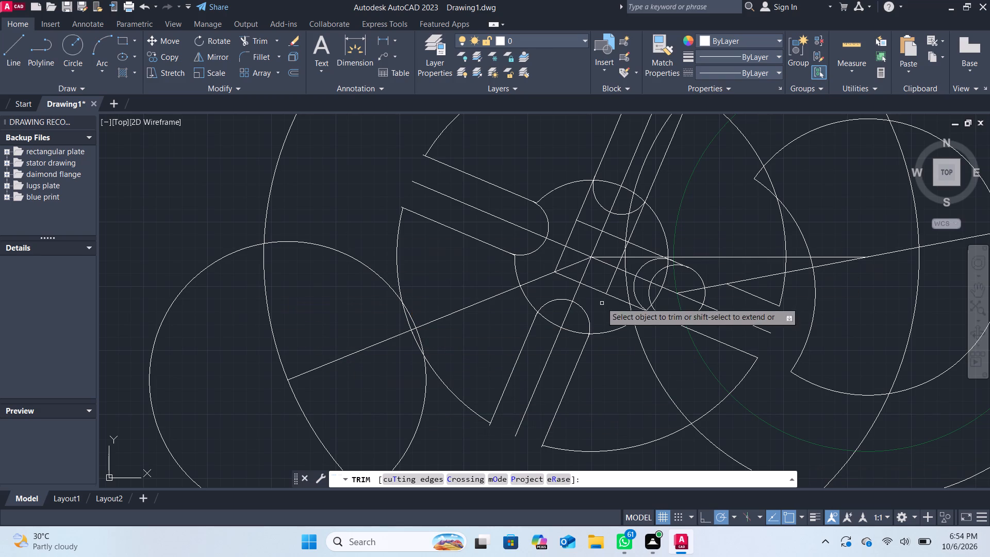
pyautogui.click(254, 37)
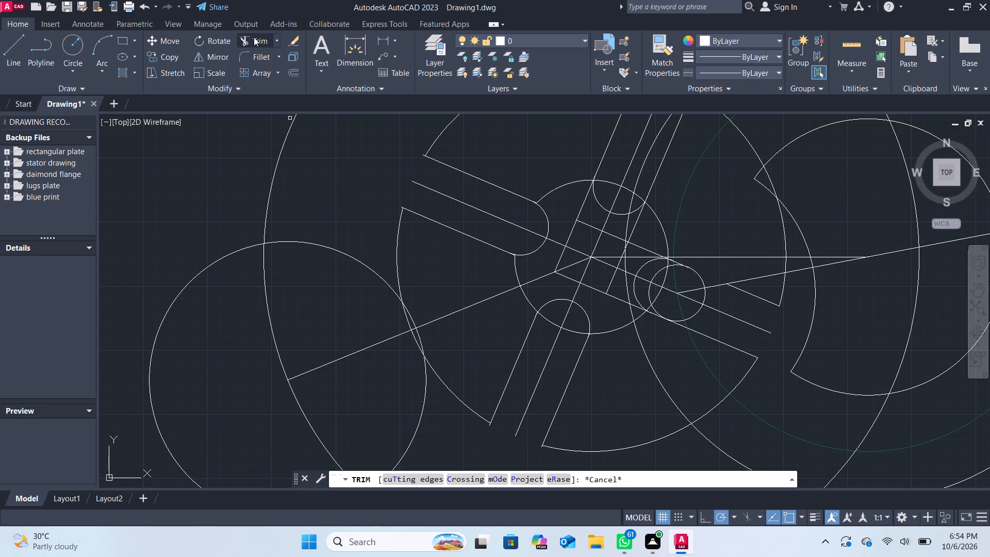
pyautogui.click(274, 172)
pyautogui.scroll(-2, 403, 257)
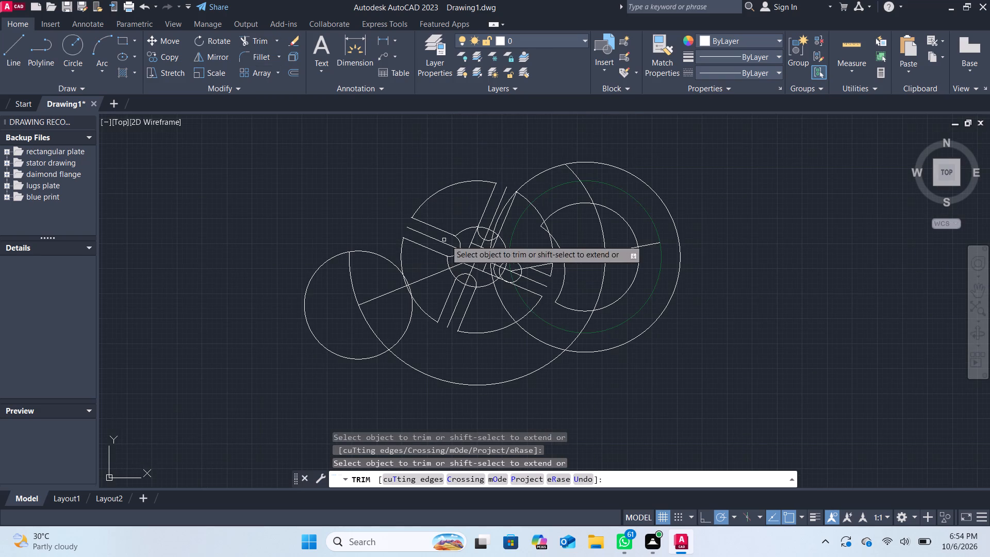
pyautogui.click(575, 175)
pyautogui.click(590, 198)
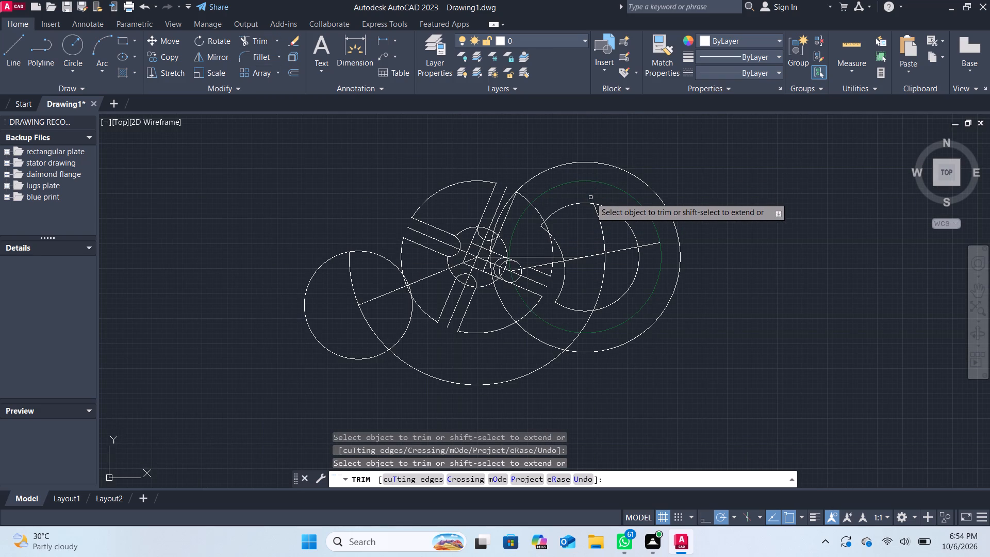
pyautogui.click(601, 227)
pyautogui.click(601, 278)
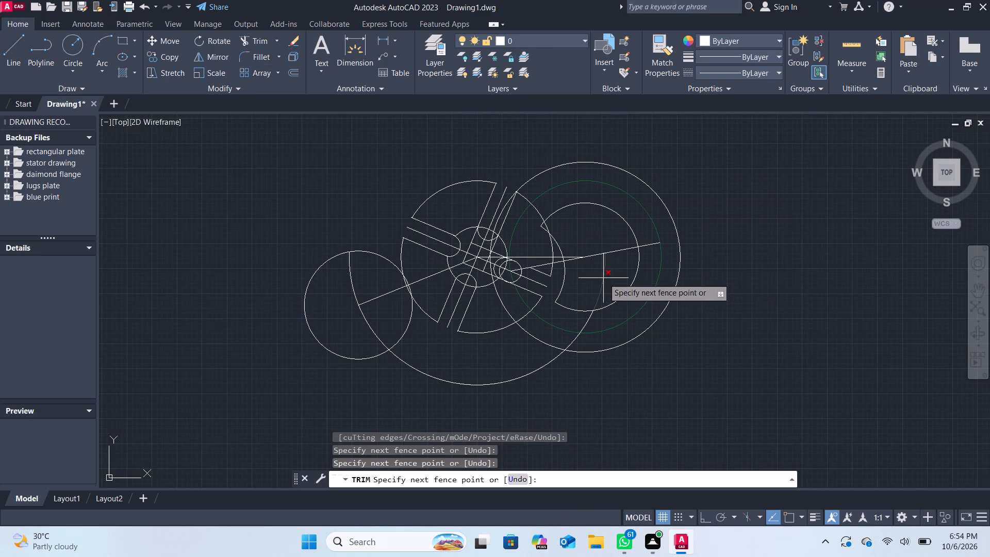
pyautogui.click(603, 278)
pyautogui.click(590, 319)
pyautogui.click(573, 342)
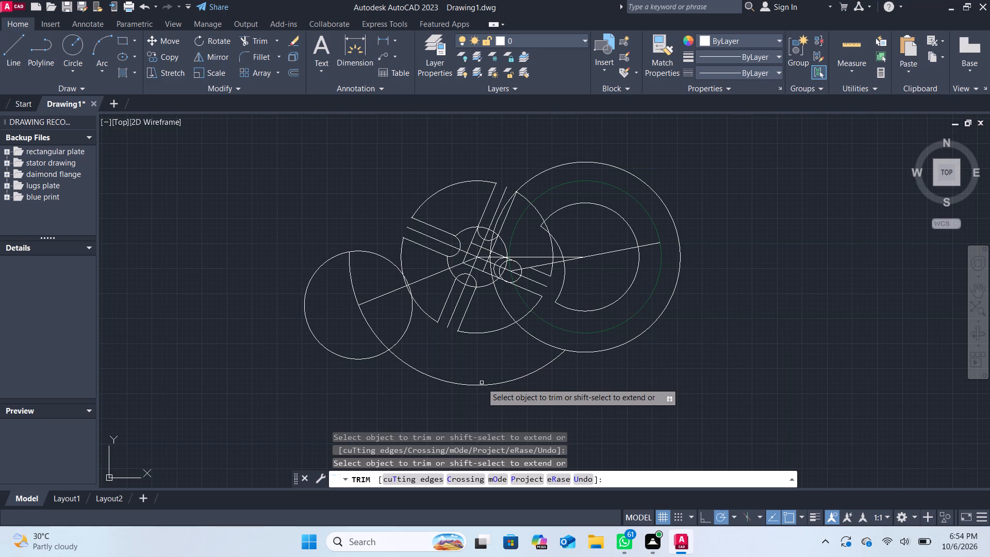
pyautogui.click(483, 382)
pyautogui.click(477, 391)
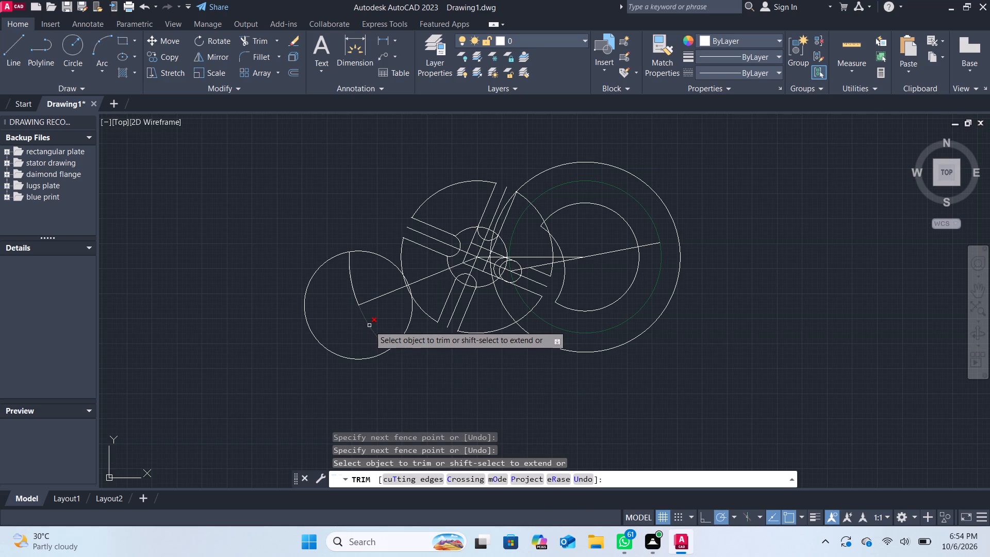
pyautogui.click(369, 325)
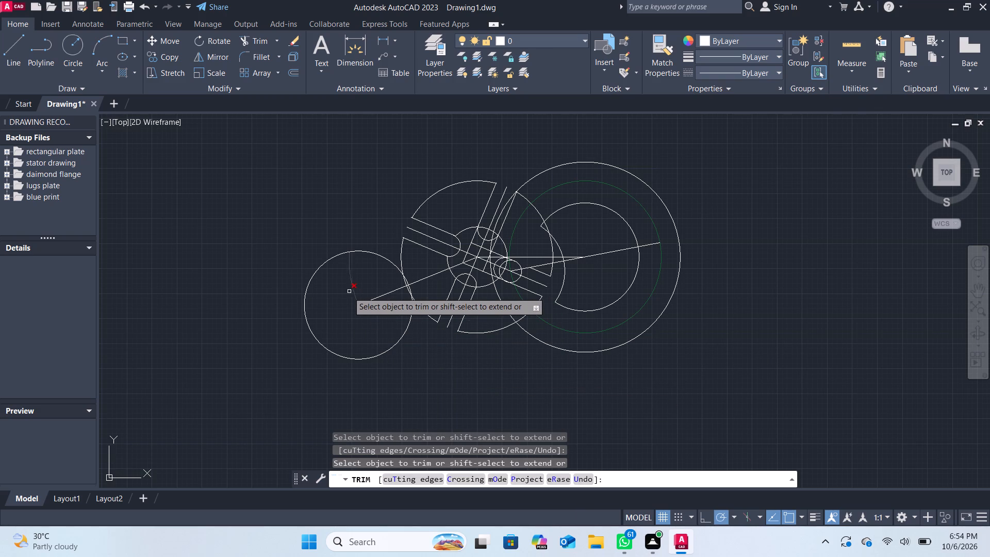
pyautogui.click(352, 291)
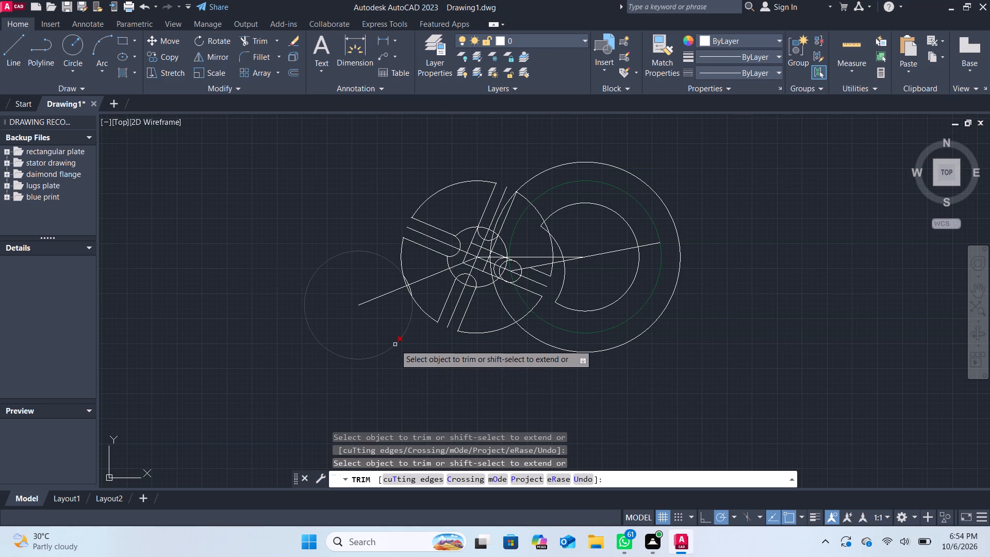
# Trim away the radius 27 circle and the part of the angled centre line outside the radius 15 circle.
pyautogui.click(395, 345)
pyautogui.scroll(1, 409, 297)
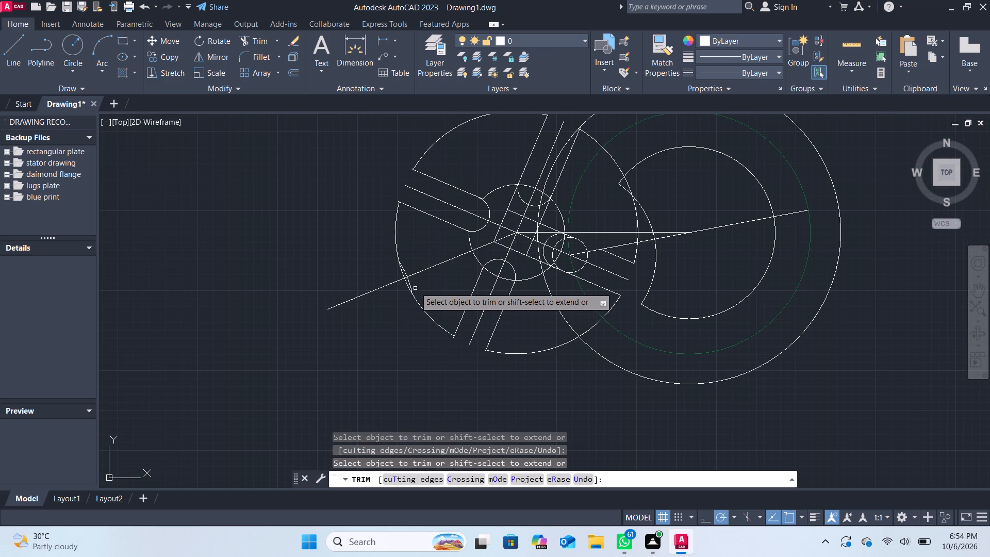
pyautogui.scroll(2, 409, 283)
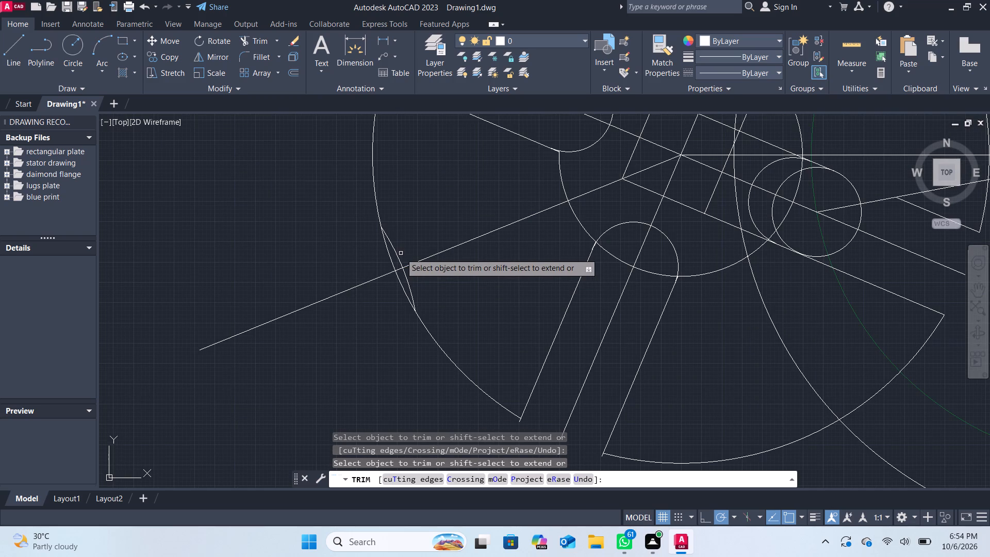
pyautogui.click(401, 253)
pyautogui.click(397, 254)
pyautogui.click(406, 277)
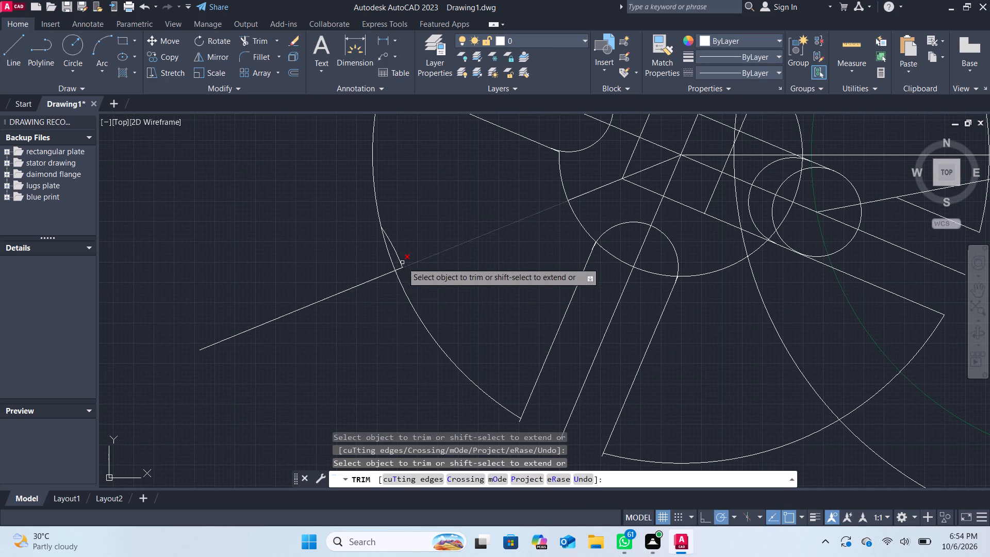
pyautogui.click(399, 256)
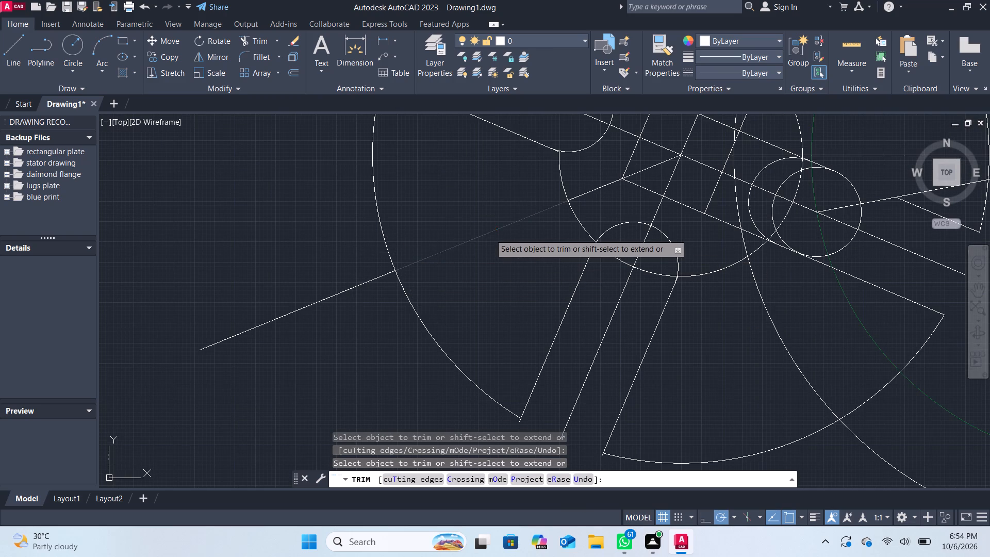
pyautogui.click(490, 234)
pyautogui.click(342, 293)
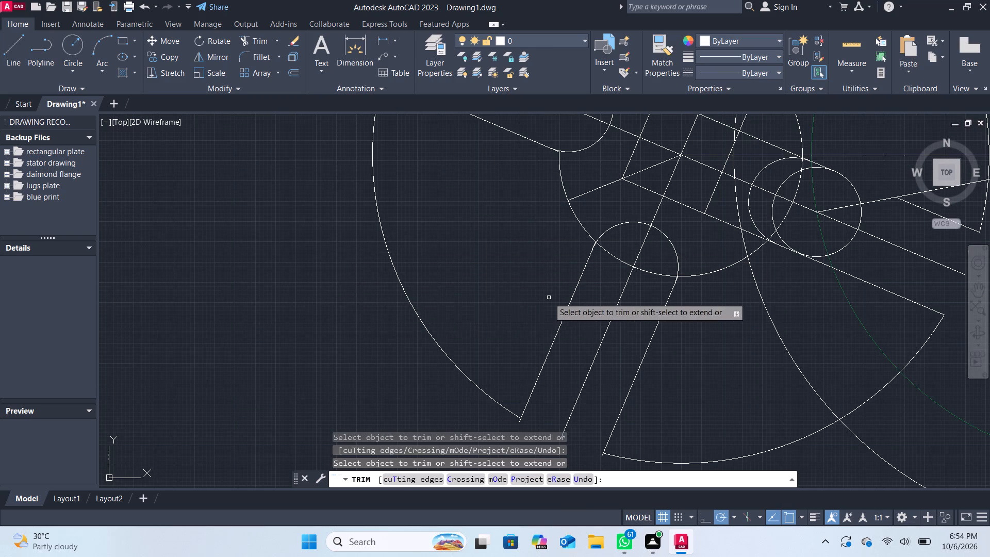
# Draw a radius 54 circle centred on the slotted wheel's centre.
pyautogui.scroll(-1, 549, 297)
pyautogui.click(79, 46)
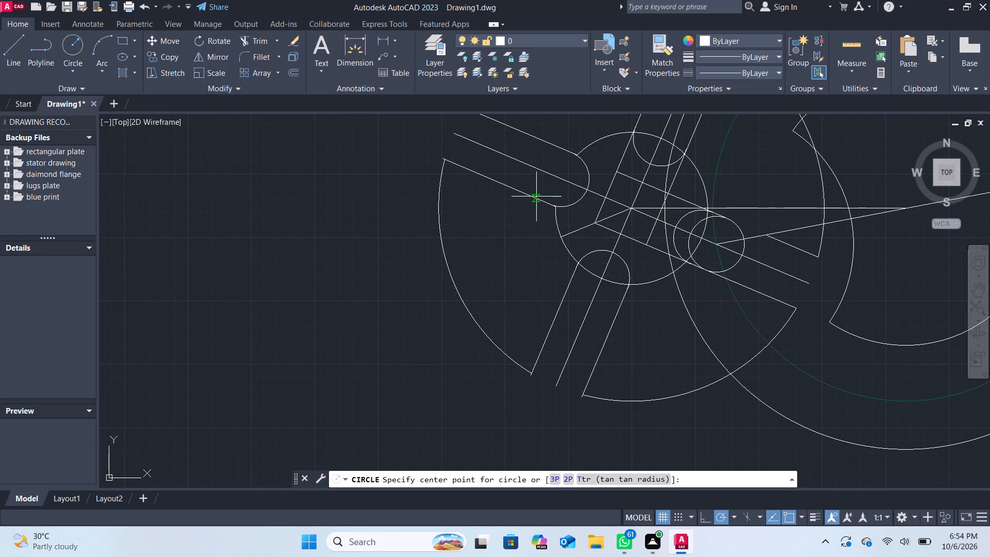
pyautogui.click(631, 207)
pyautogui.write('54')
pyautogui.press('Return')
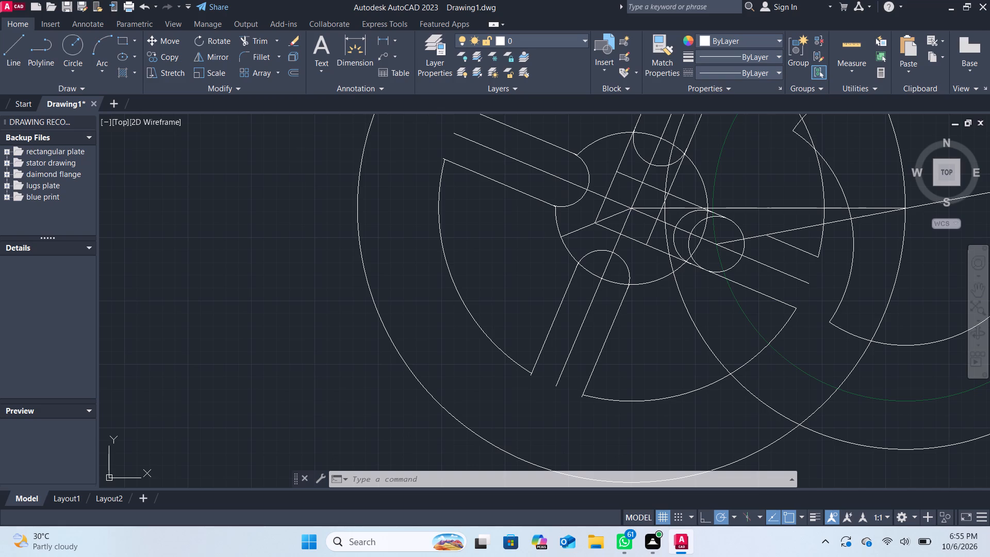
pyautogui.click(76, 43)
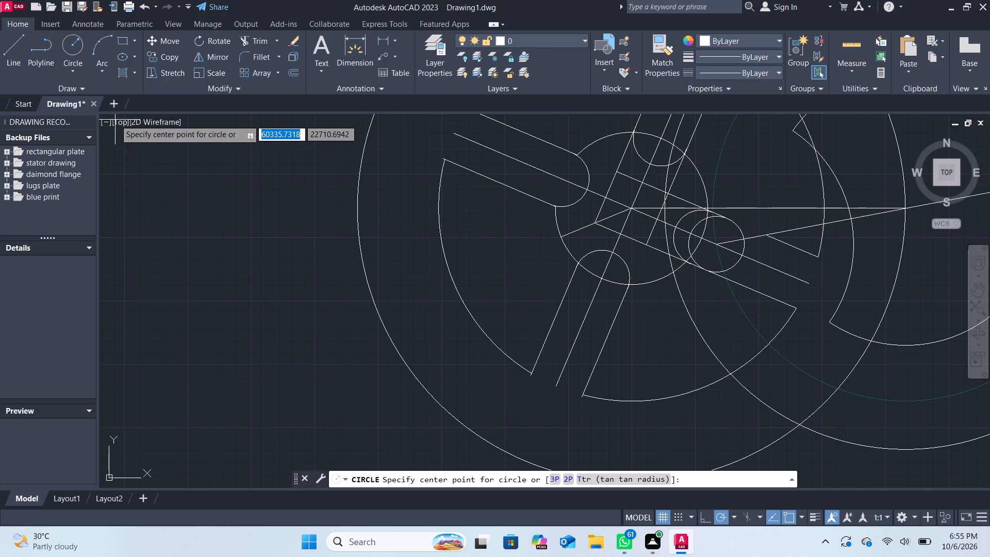
pyautogui.press('Escape')
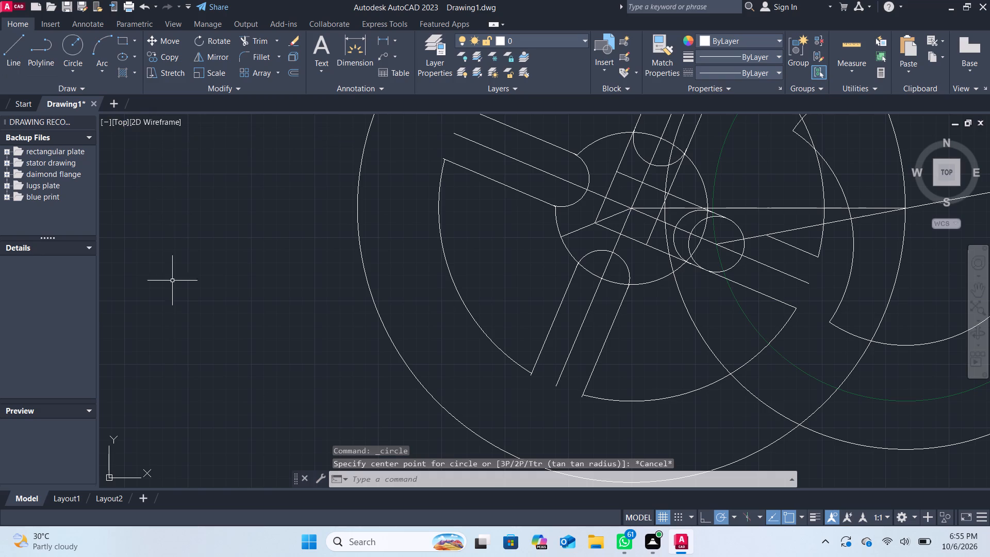
# Extend the angled centre line outward past the wheel's rim to the radius 54 circle.
pyautogui.click(378, 482)
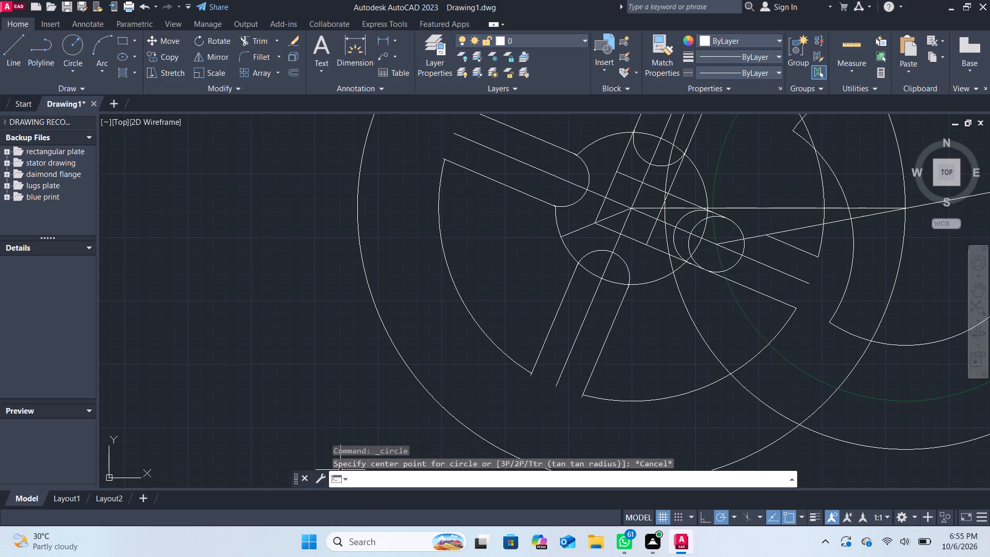
pyautogui.write('exter')
pyautogui.press('BackSpace')
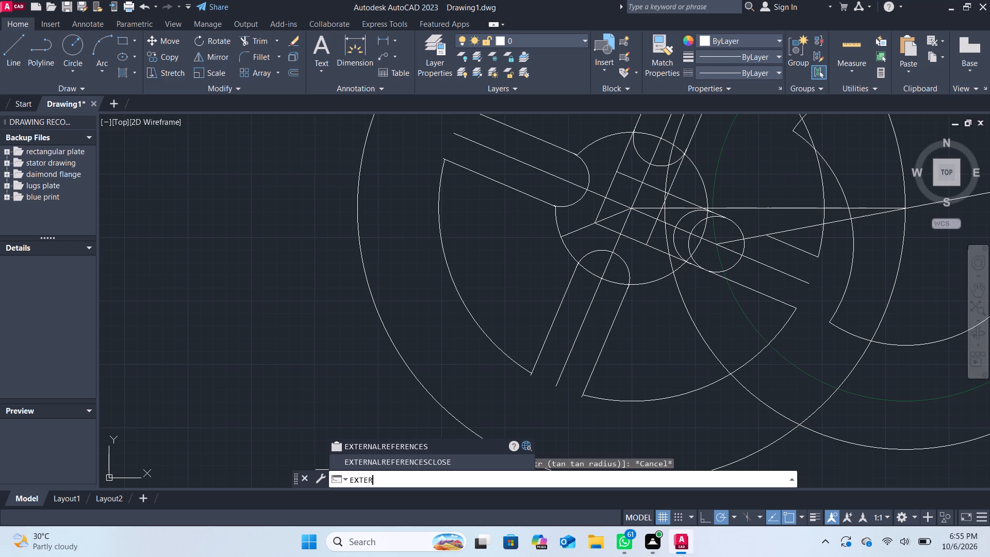
pyautogui.press('BackSpace')
pyautogui.click(368, 372)
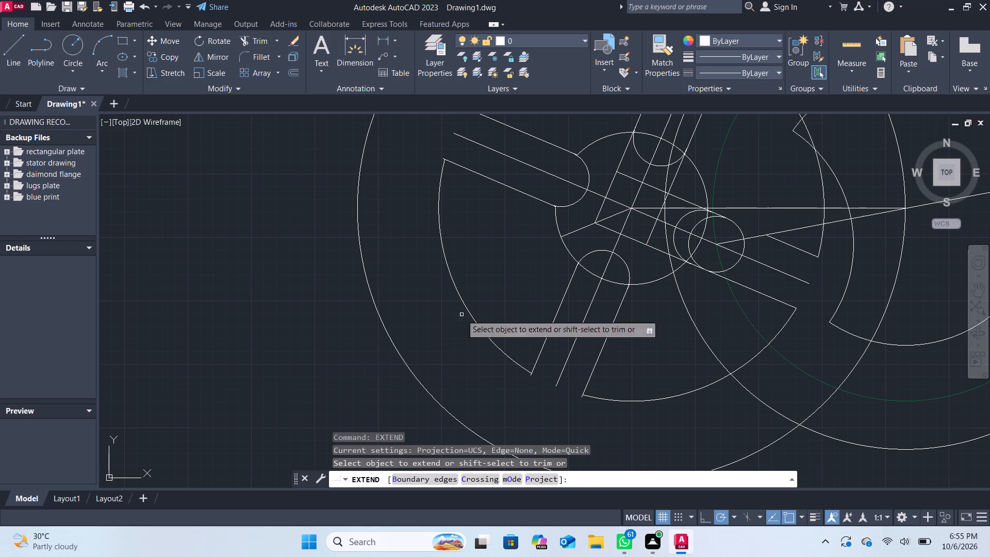
pyautogui.click(587, 226)
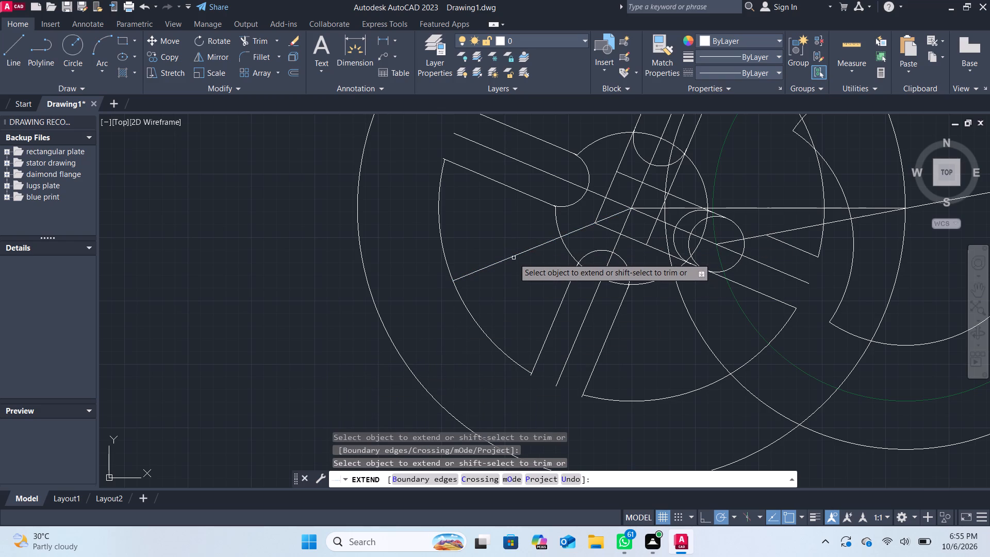
pyautogui.click(514, 257)
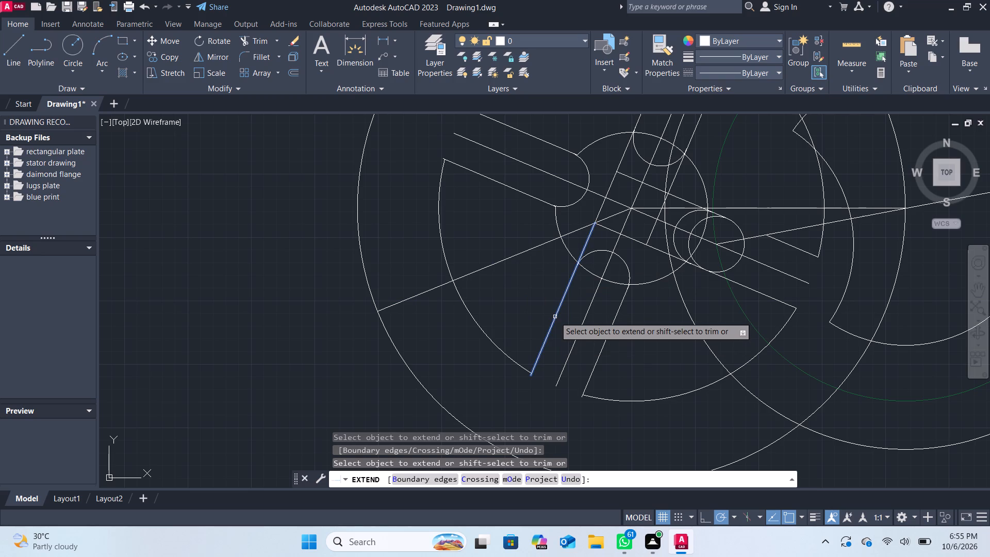
pyautogui.press('Escape')
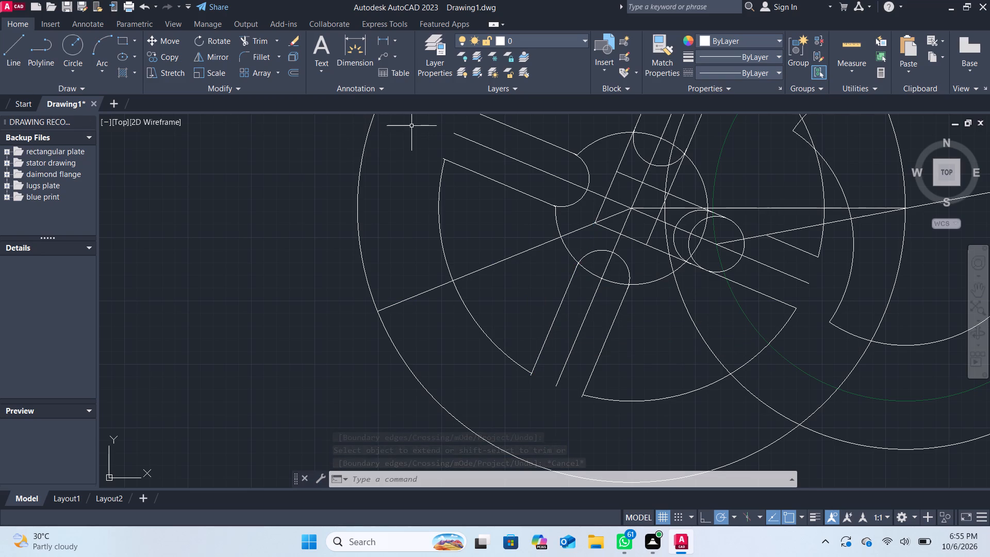
# Draw a radius 27 circle centred on the extended line's outer end on the radius 54 circle.
pyautogui.click(15, 62)
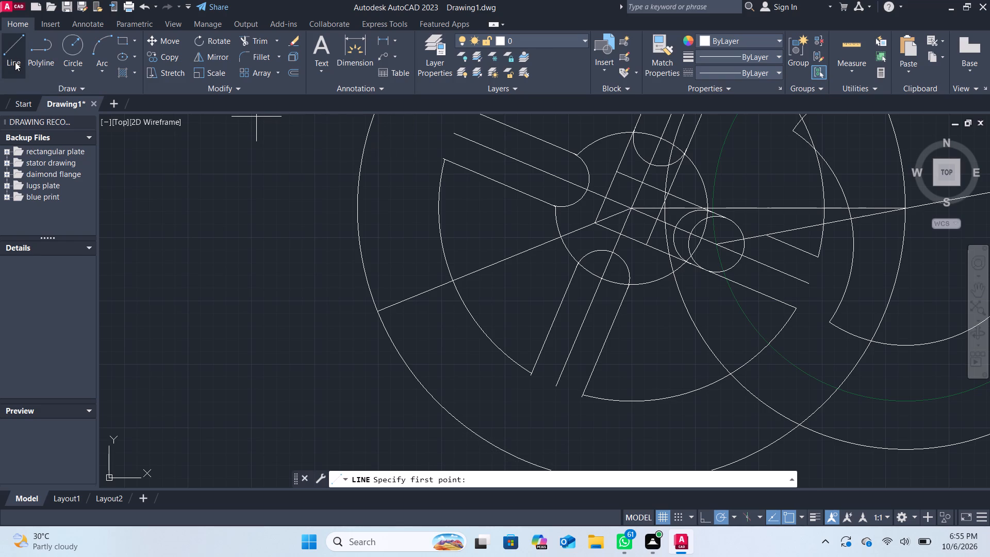
pyautogui.click(68, 53)
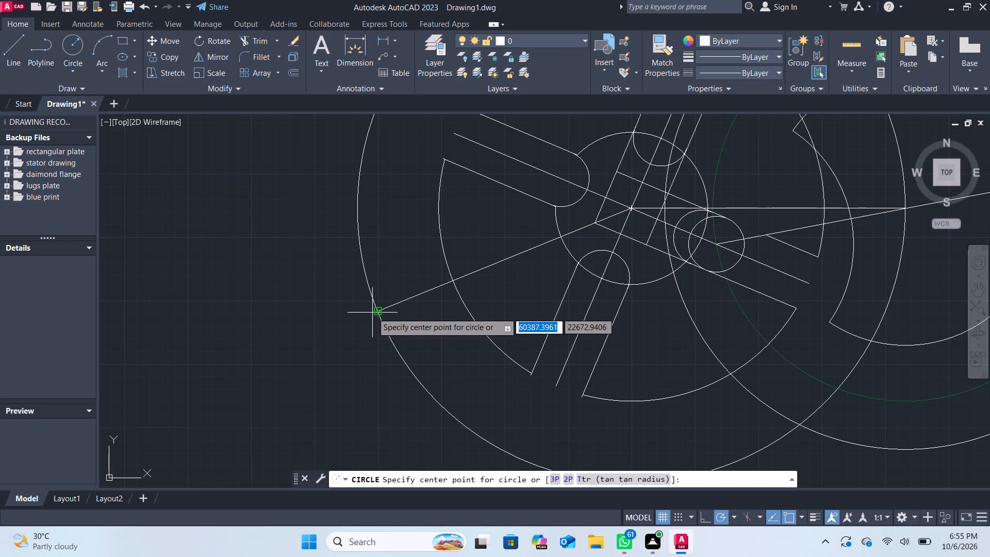
pyautogui.click(375, 313)
pyautogui.write('27')
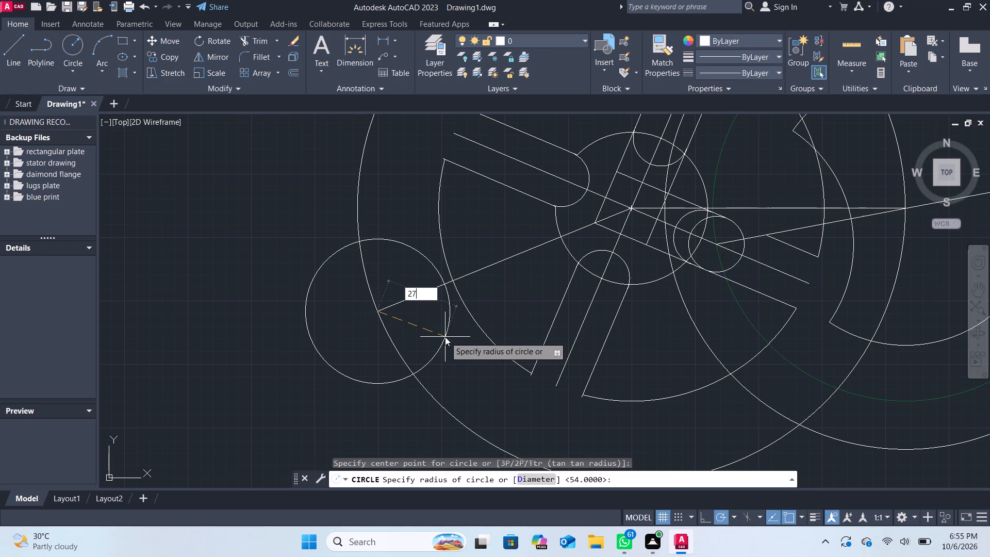
pyautogui.press('Return')
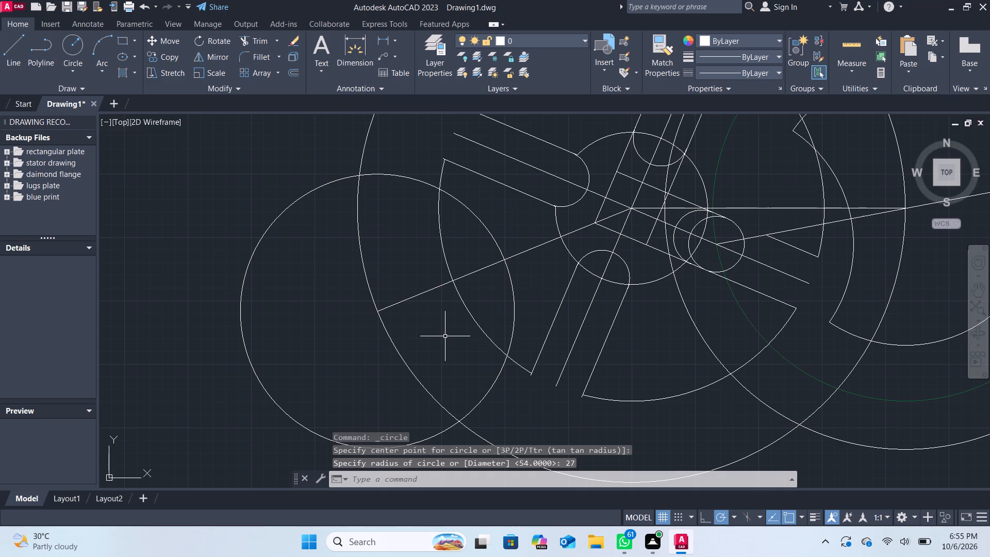
# Trim the radius 27 circle outside the wheel and the rim inside it, leaving an arc cut-out between the two slots.
pyautogui.click(252, 42)
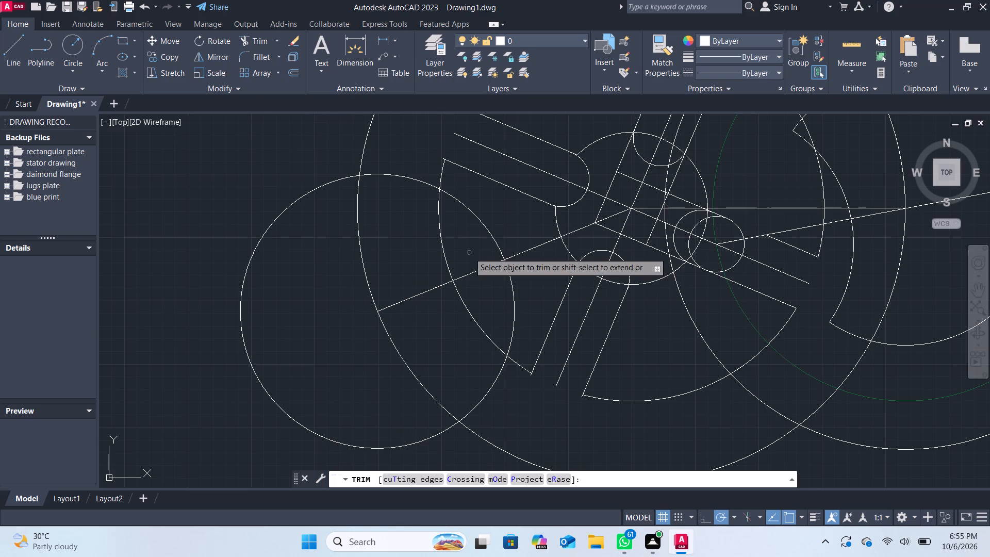
pyautogui.click(439, 222)
pyautogui.click(426, 184)
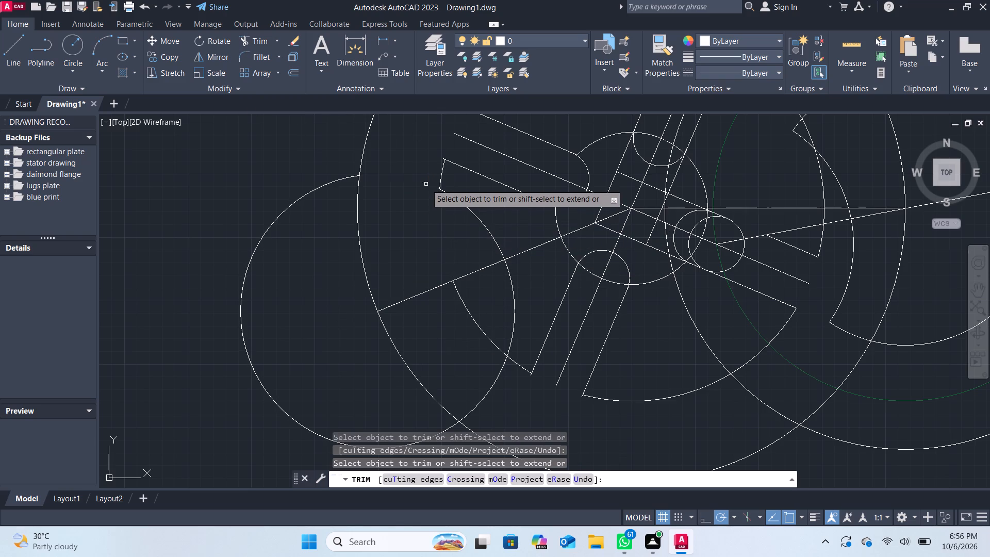
pyautogui.click(309, 192)
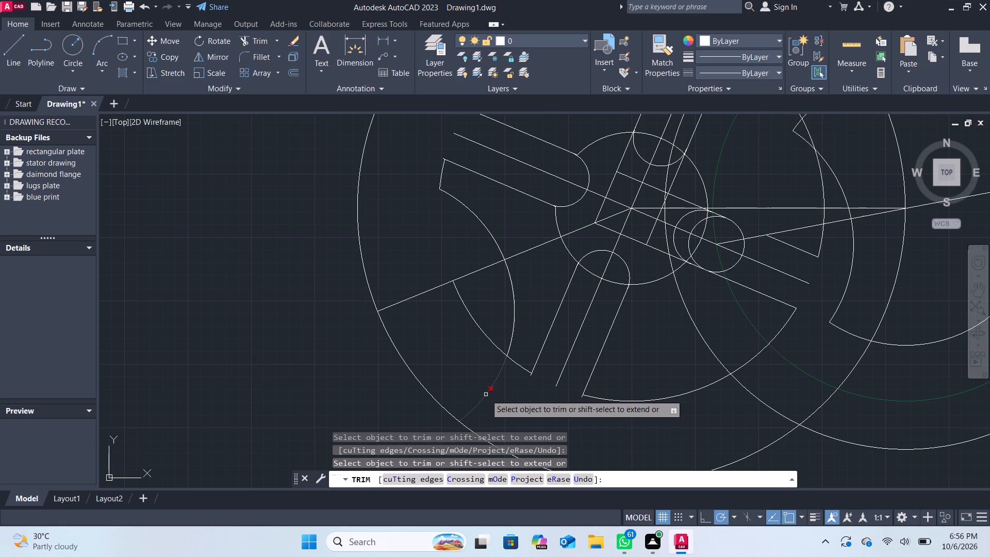
pyautogui.click(486, 395)
pyautogui.click(485, 338)
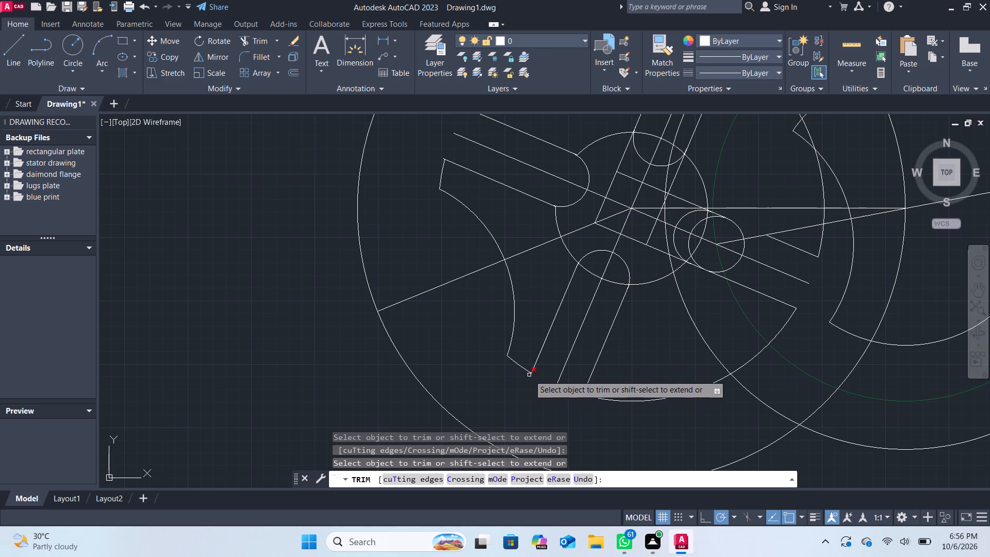
# Trim the bottom slot's side line where it overhangs the rim beside the arc cut-out.
pyautogui.scroll(2, 529, 376)
pyautogui.click(531, 376)
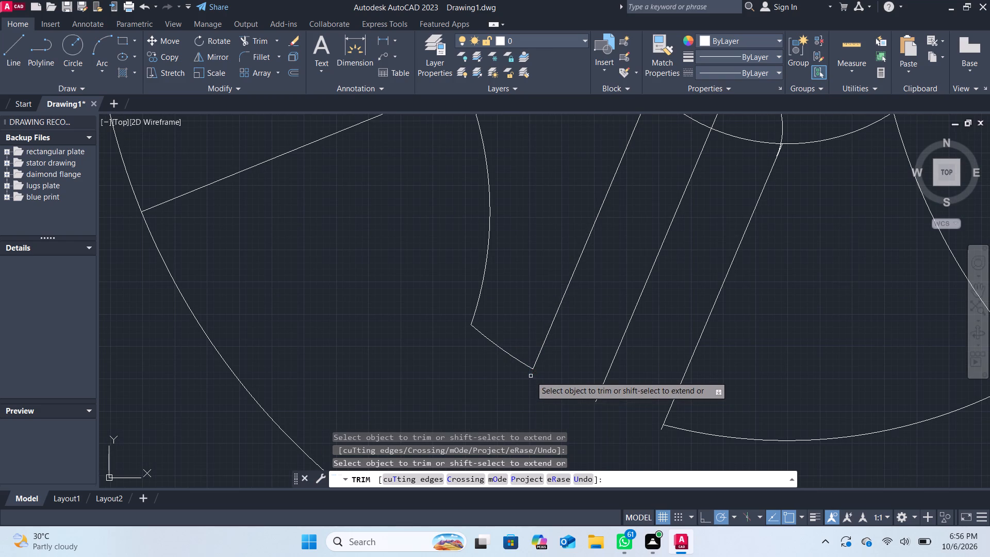
# Trim the upper-left slot's lower side line where it overhangs the rim beside the arc cut-out.
pyautogui.moveTo(378, 236); pyautogui.dragTo(453, 465, button='middle')
pyautogui.scroll(-1, 386, 293)
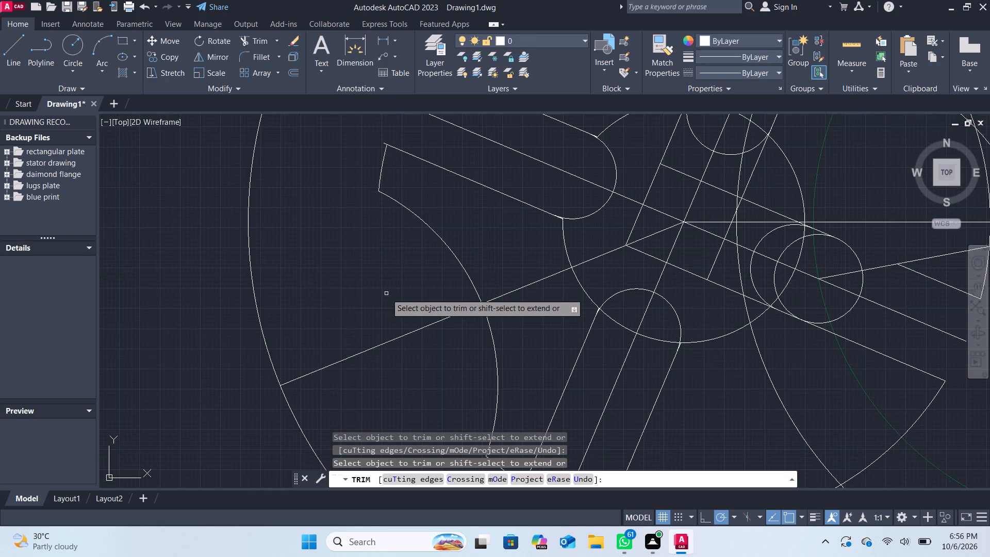
pyautogui.click(382, 141)
pyautogui.click(384, 143)
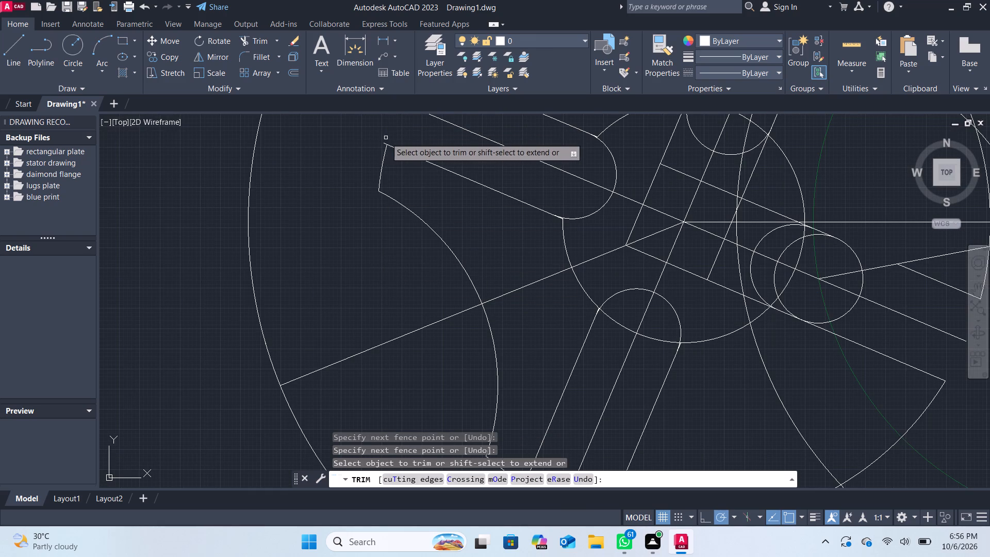
pyautogui.scroll(1, 368, 169)
pyautogui.click(391, 130)
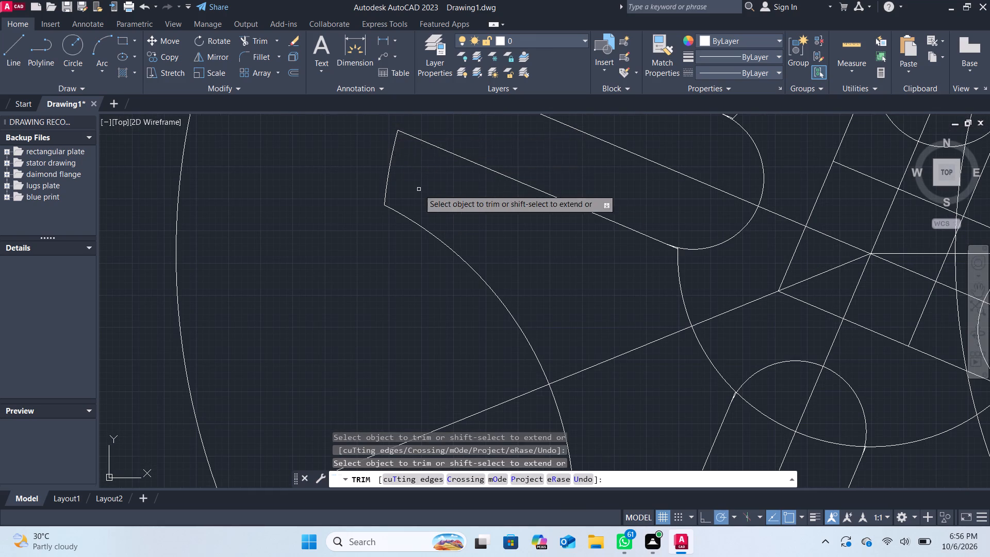
pyautogui.scroll(-2, 451, 209)
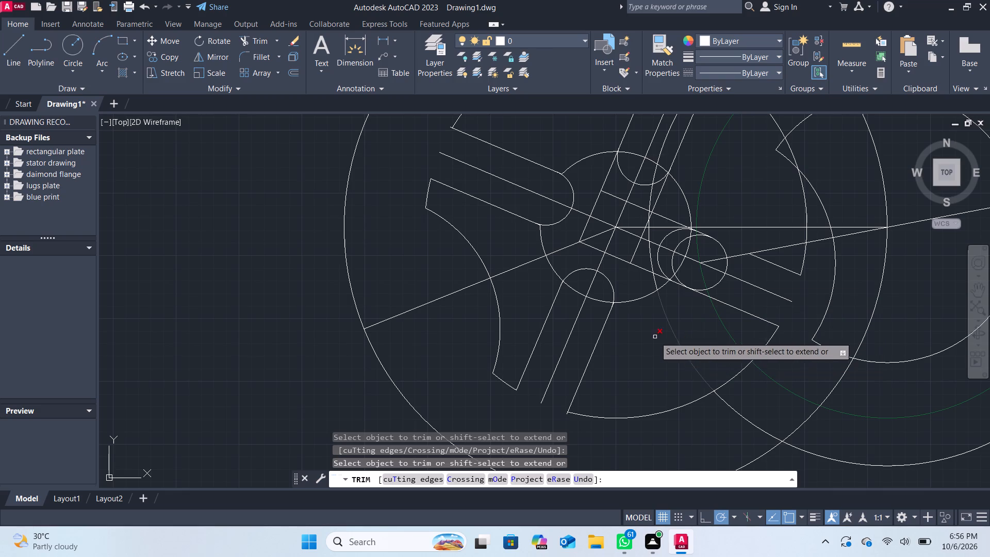
# Trim the large circle's arc crossing the wheel's hub, between the horizontal centre line and the lower-right slot line.
pyautogui.scroll(-2, 670, 273)
pyautogui.scroll(1, 670, 273)
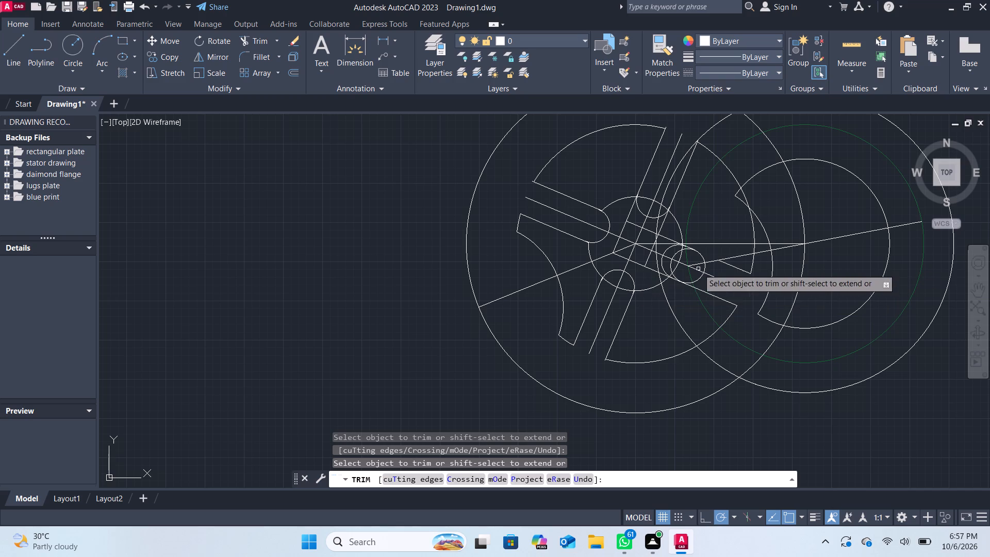
pyautogui.scroll(1, 674, 301)
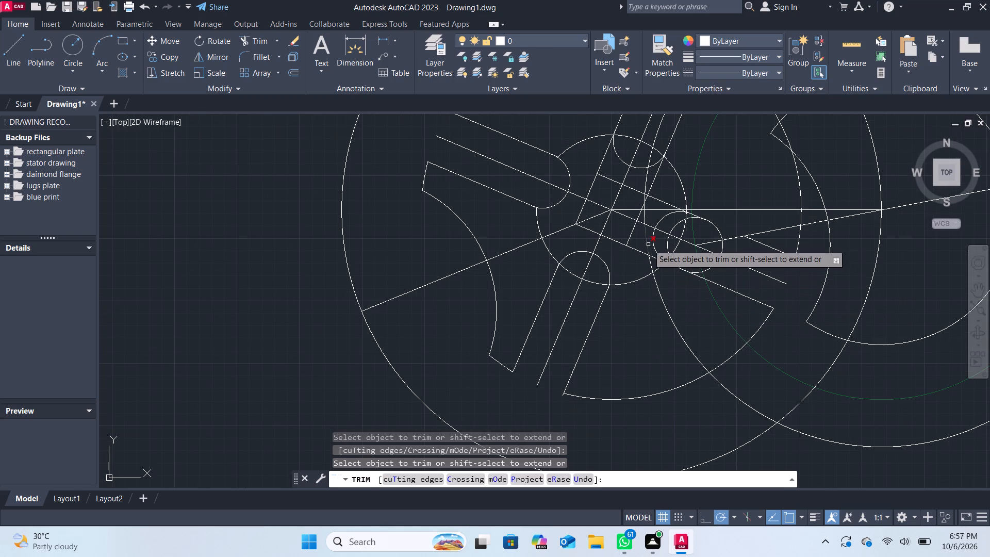
pyautogui.click(648, 244)
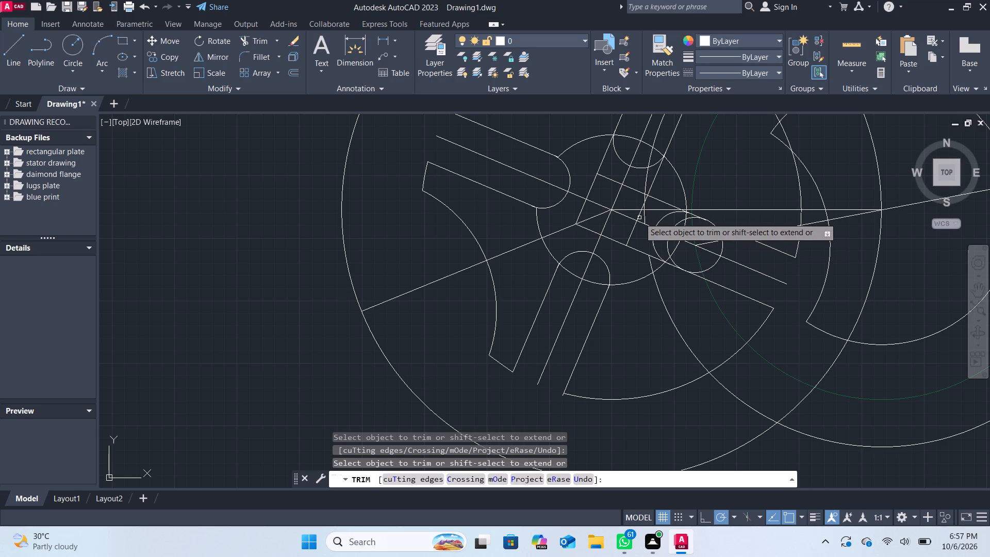
pyautogui.click(643, 218)
pyautogui.scroll(-1, 664, 281)
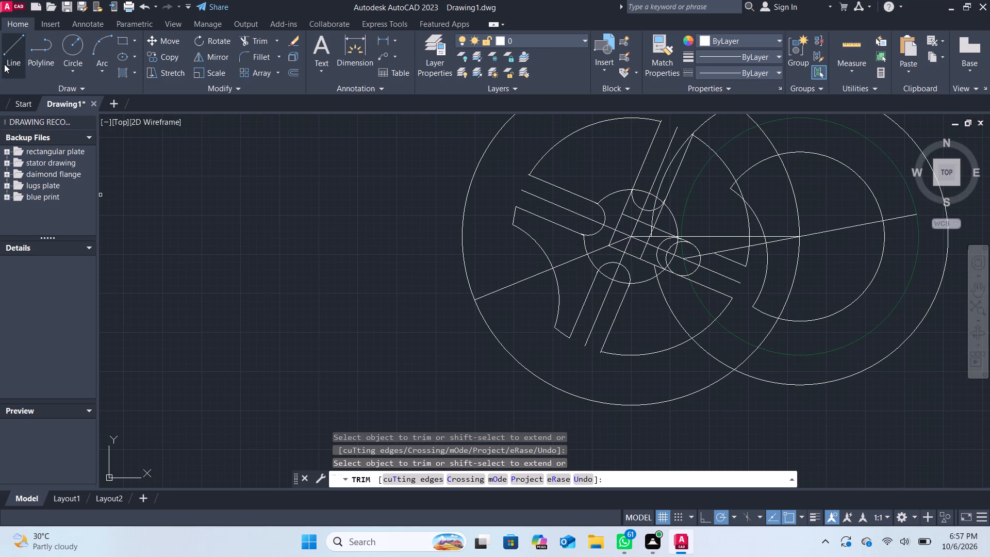
pyautogui.press('Escape')
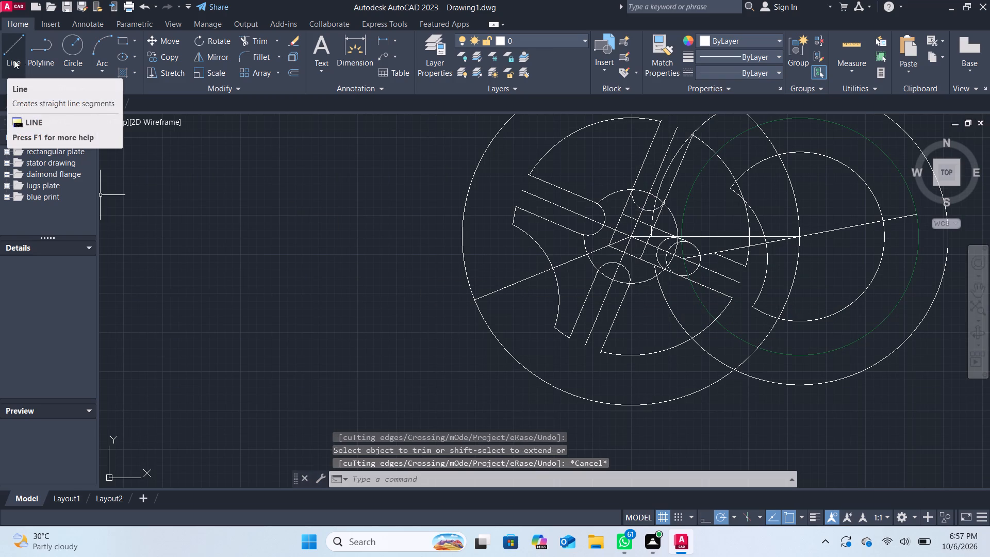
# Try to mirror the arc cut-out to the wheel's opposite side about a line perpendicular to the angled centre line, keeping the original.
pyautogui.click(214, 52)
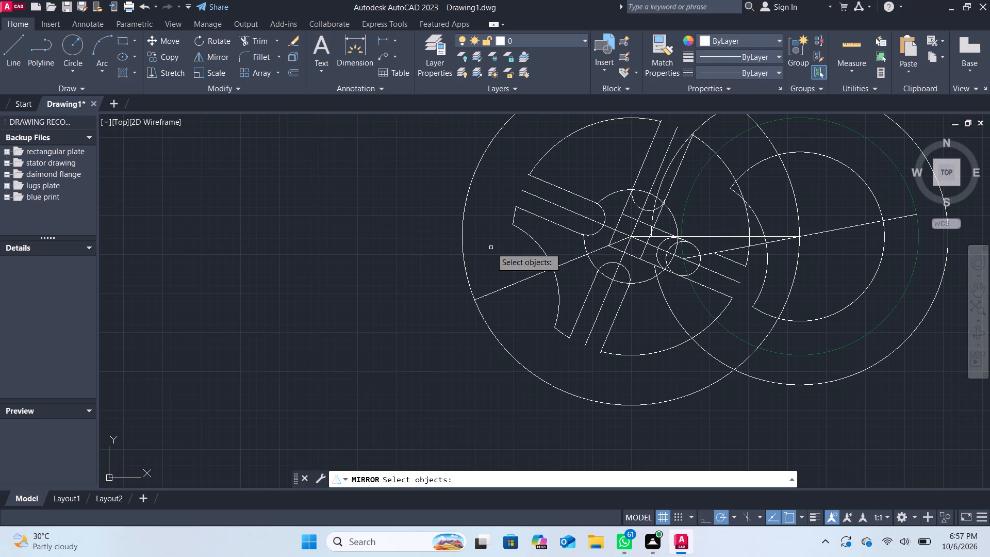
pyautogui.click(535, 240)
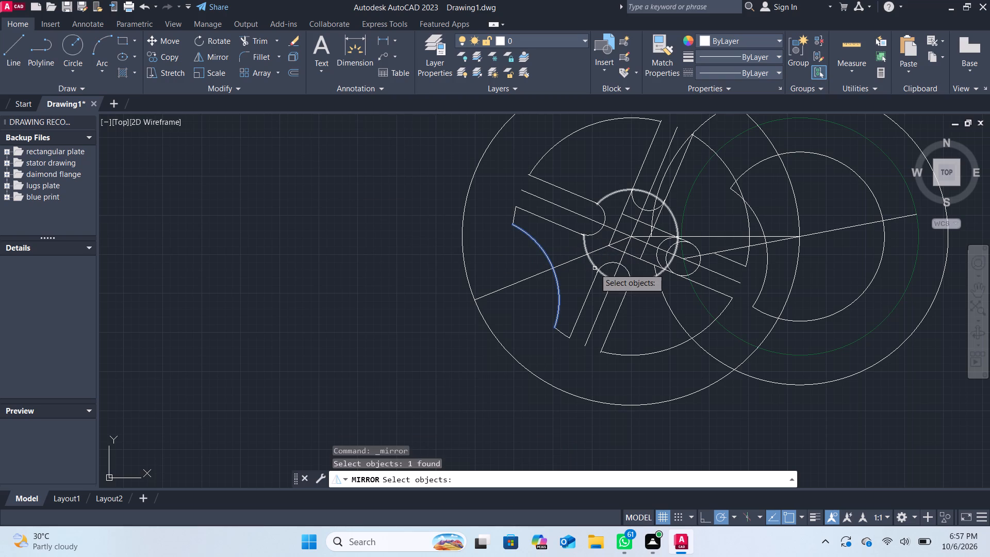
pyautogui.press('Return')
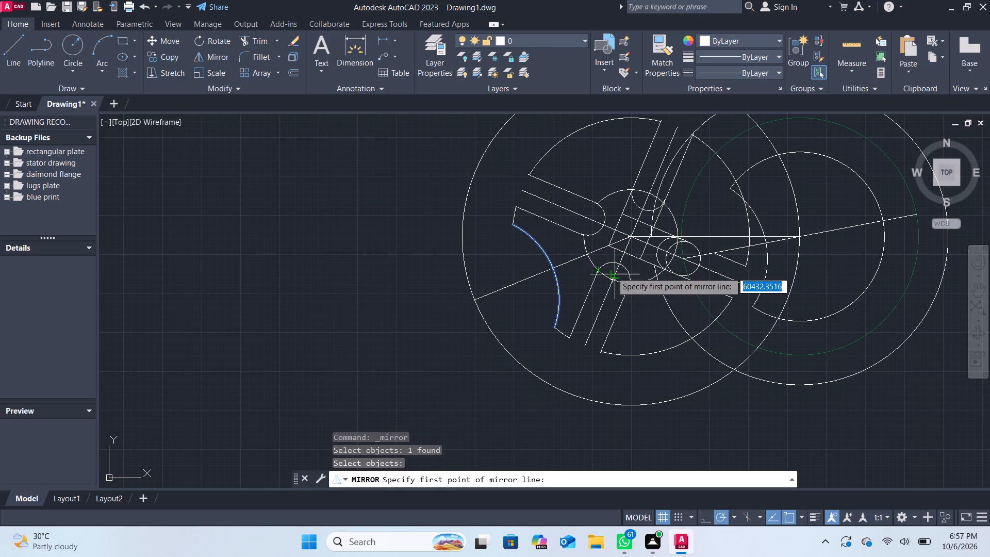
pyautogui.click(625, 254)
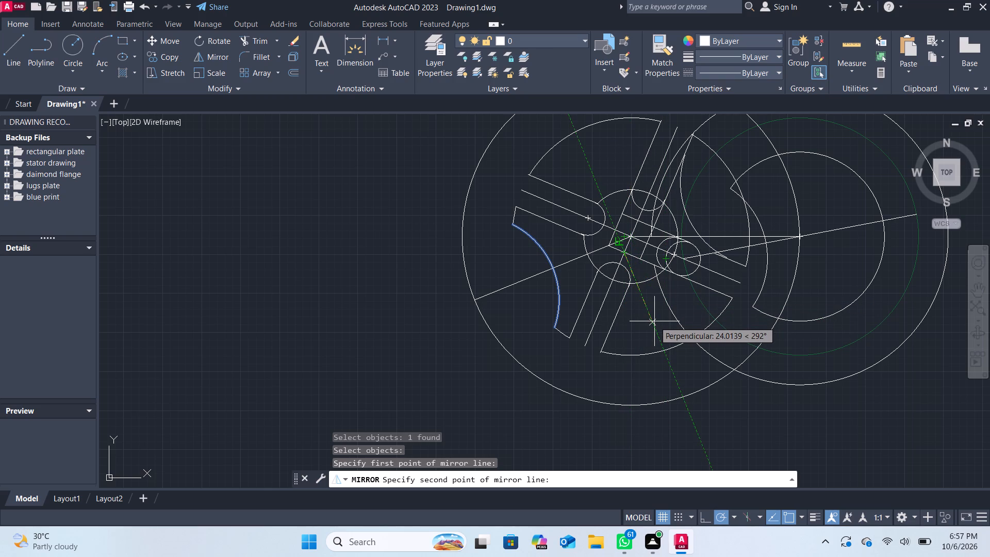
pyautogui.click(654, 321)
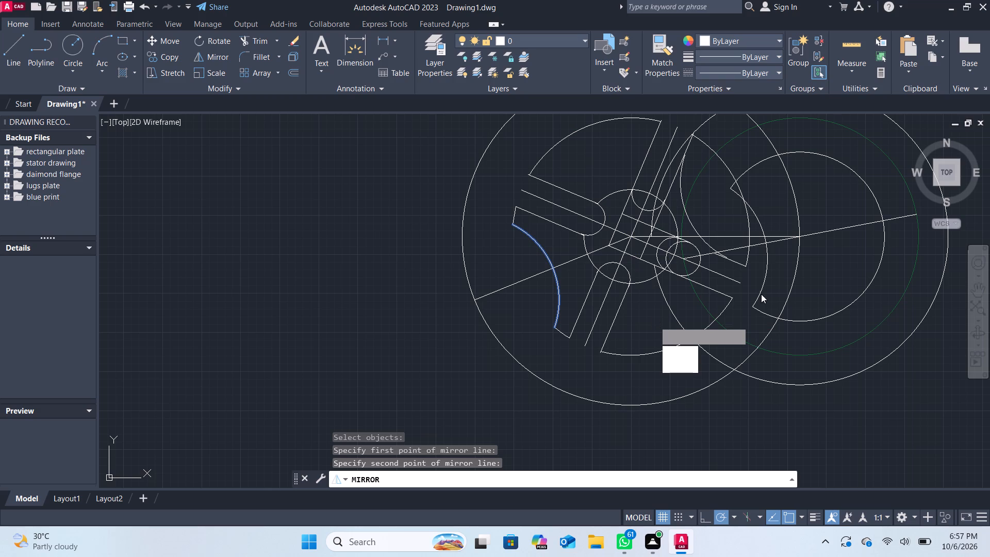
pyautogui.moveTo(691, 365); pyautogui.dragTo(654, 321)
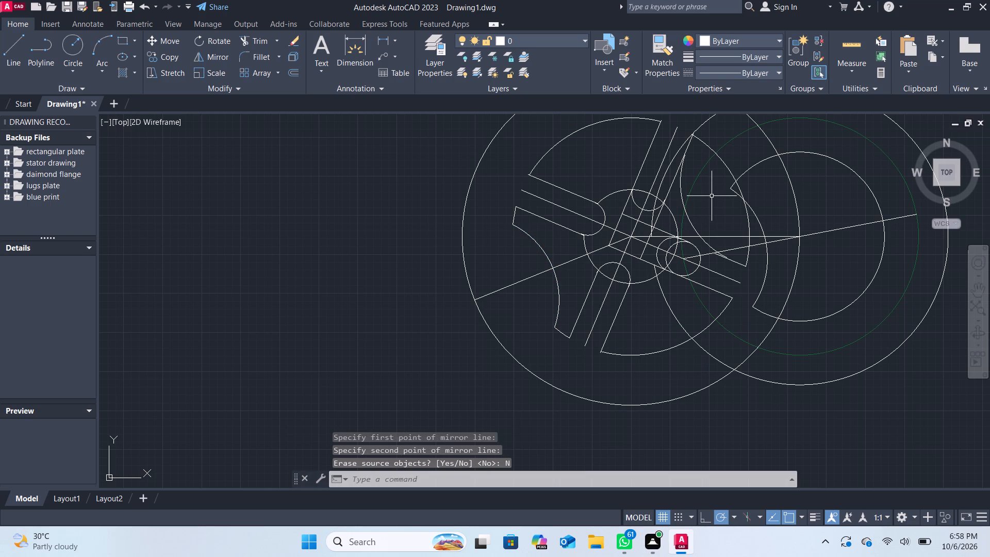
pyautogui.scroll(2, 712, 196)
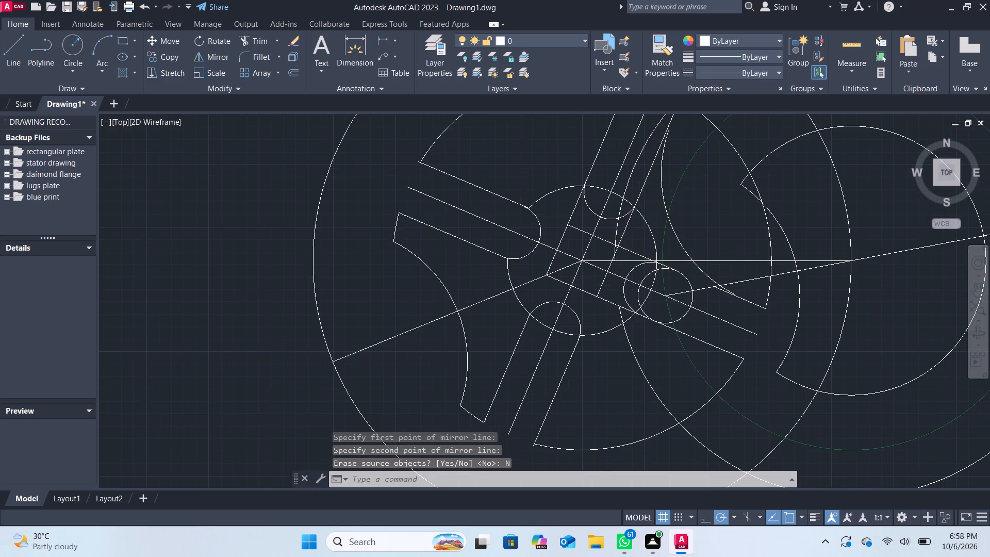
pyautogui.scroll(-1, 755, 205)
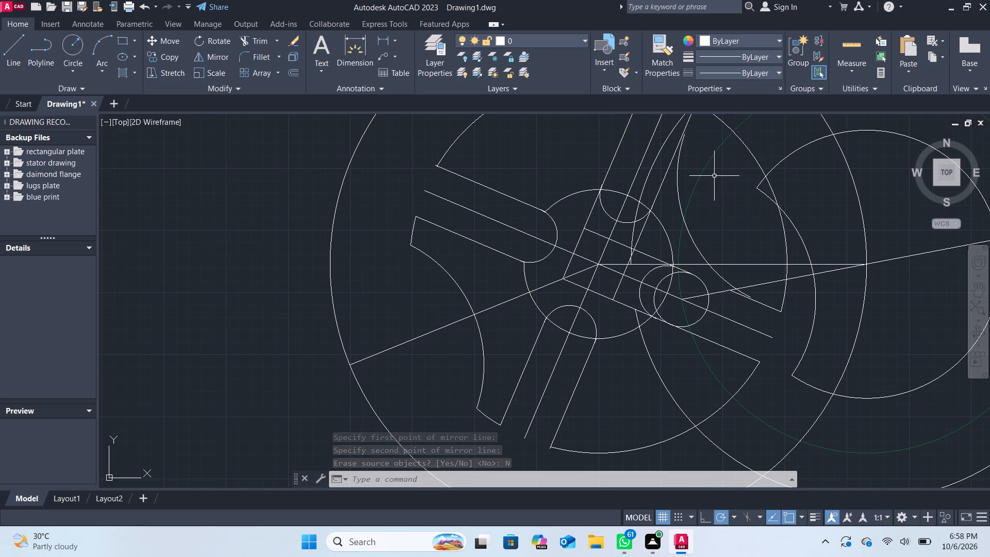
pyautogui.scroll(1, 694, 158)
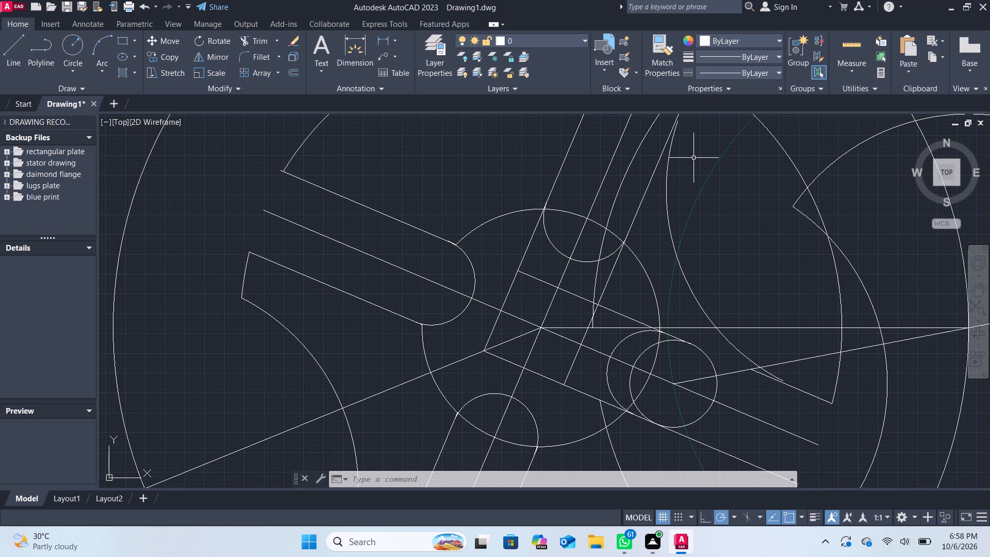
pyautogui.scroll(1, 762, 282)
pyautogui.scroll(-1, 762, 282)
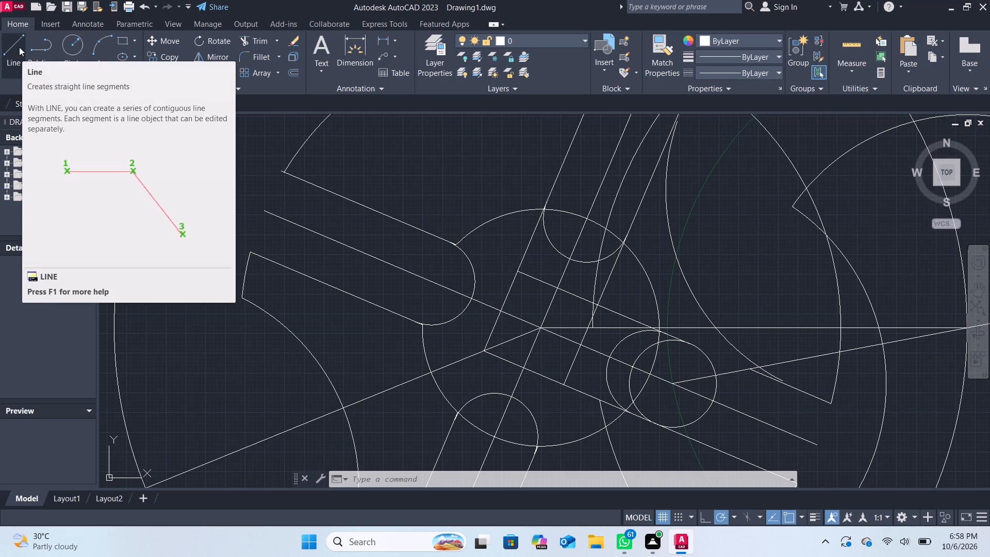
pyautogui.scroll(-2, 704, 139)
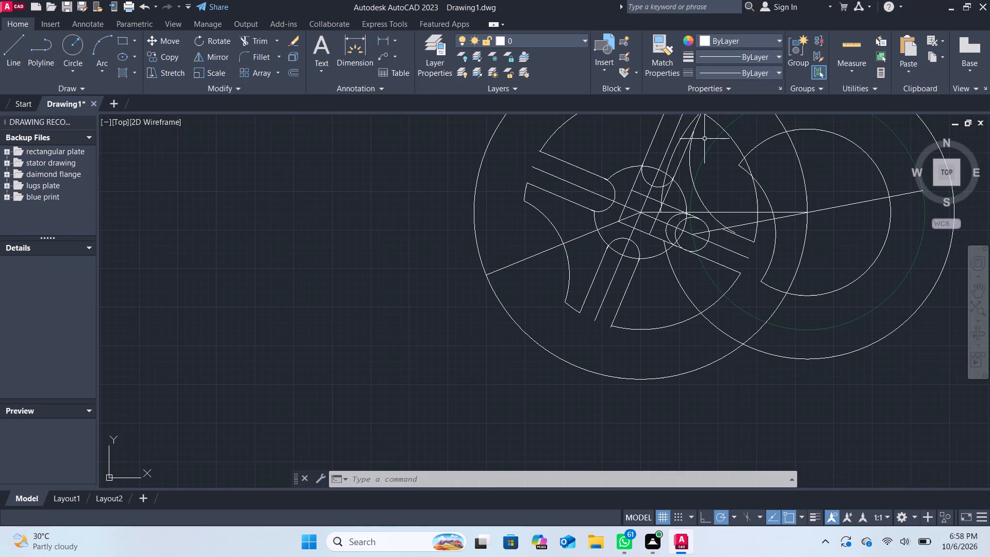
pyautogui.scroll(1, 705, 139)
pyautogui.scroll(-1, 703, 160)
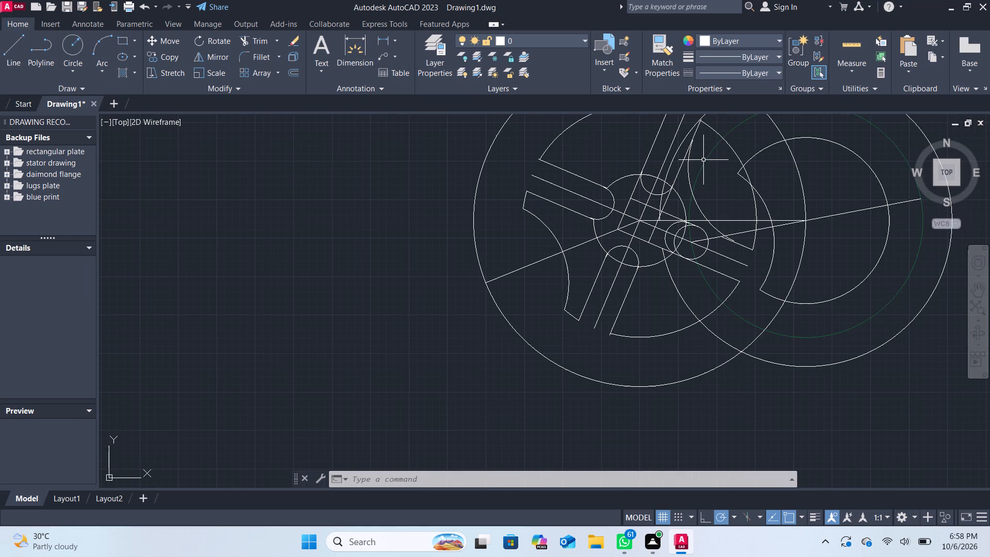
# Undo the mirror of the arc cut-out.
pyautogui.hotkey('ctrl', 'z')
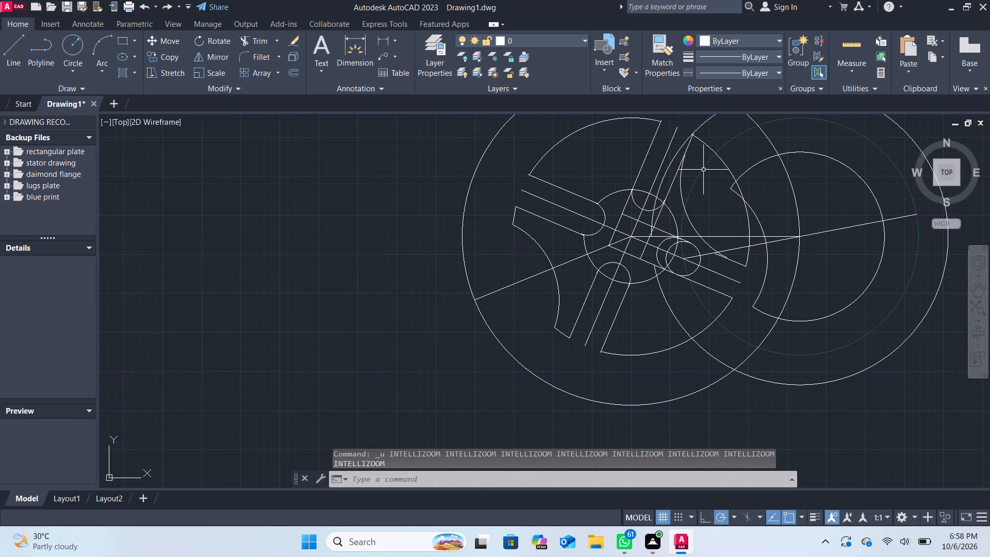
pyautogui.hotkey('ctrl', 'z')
# Mirror the arc cut-out to the wheel's opposite side about a line from the wheel's centre at about 293°, keeping the original.
pyautogui.scroll(1, 593, 298)
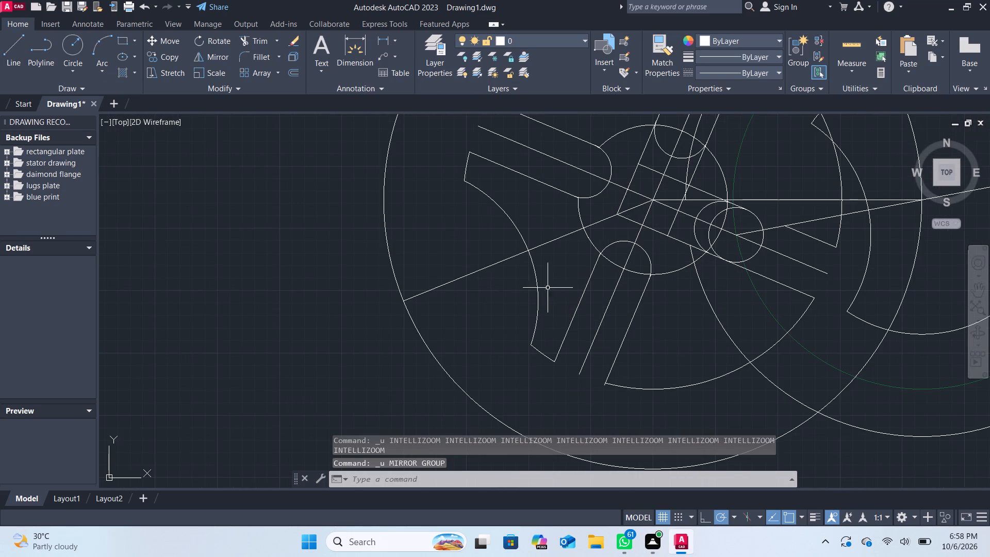
pyautogui.click(538, 278)
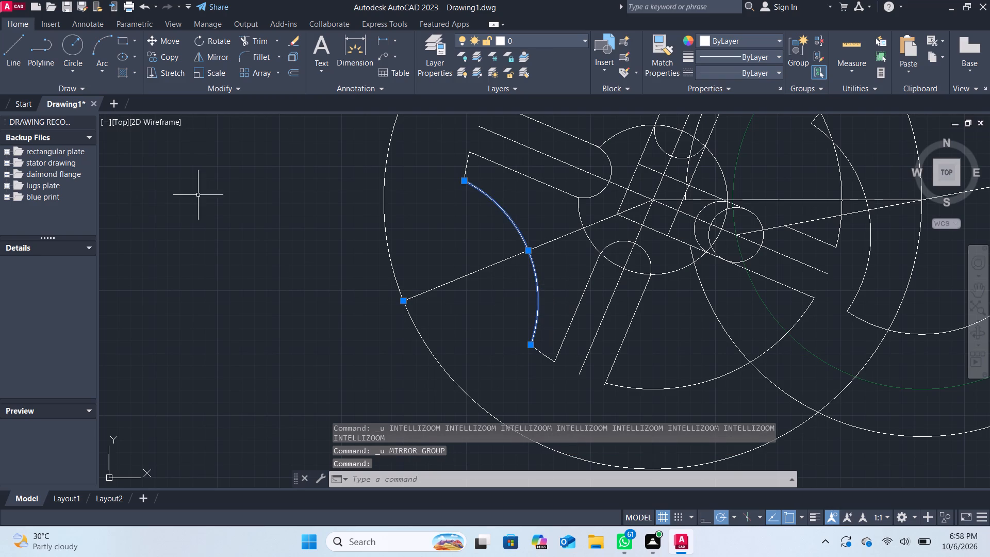
pyautogui.click(211, 59)
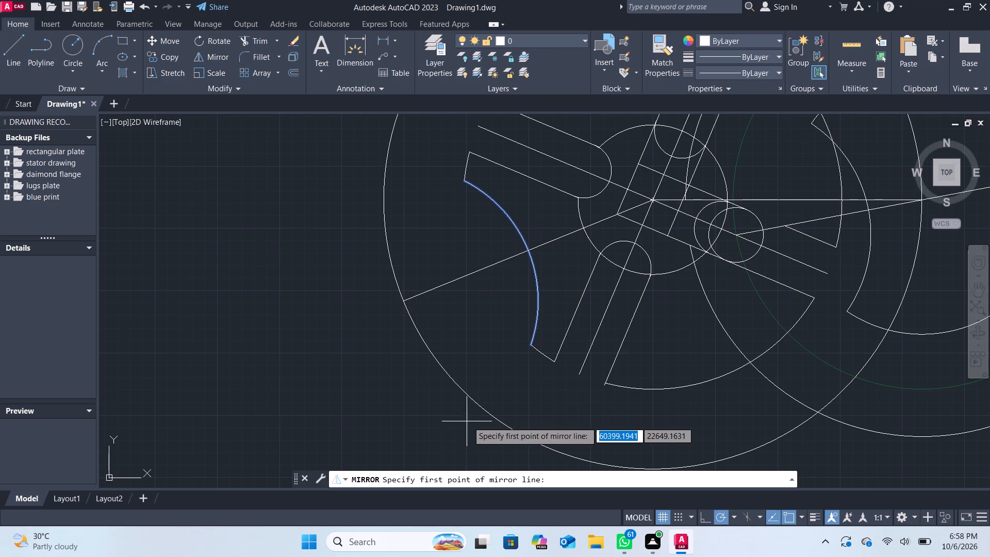
pyautogui.press('Return')
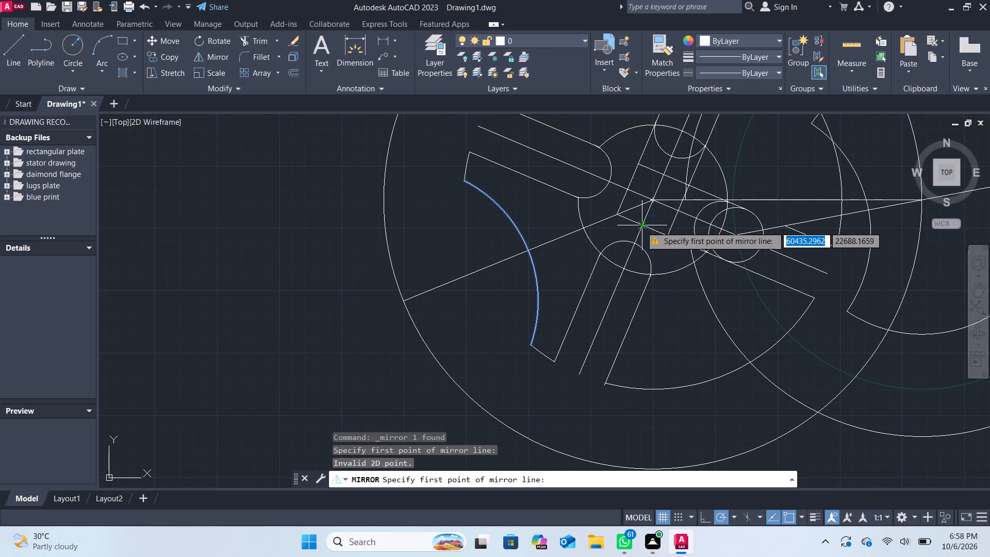
pyautogui.click(653, 202)
pyautogui.scroll(-1, 736, 247)
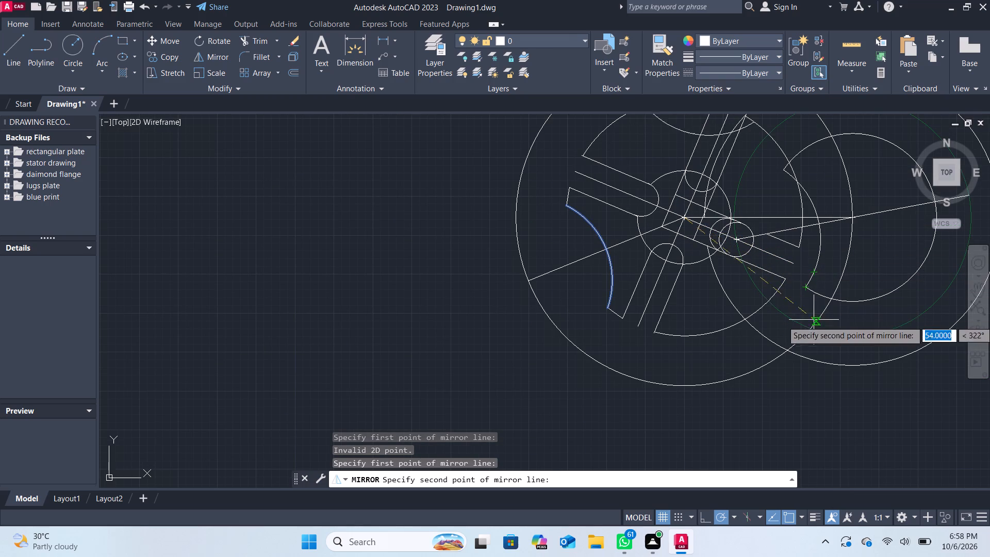
pyautogui.click(763, 402)
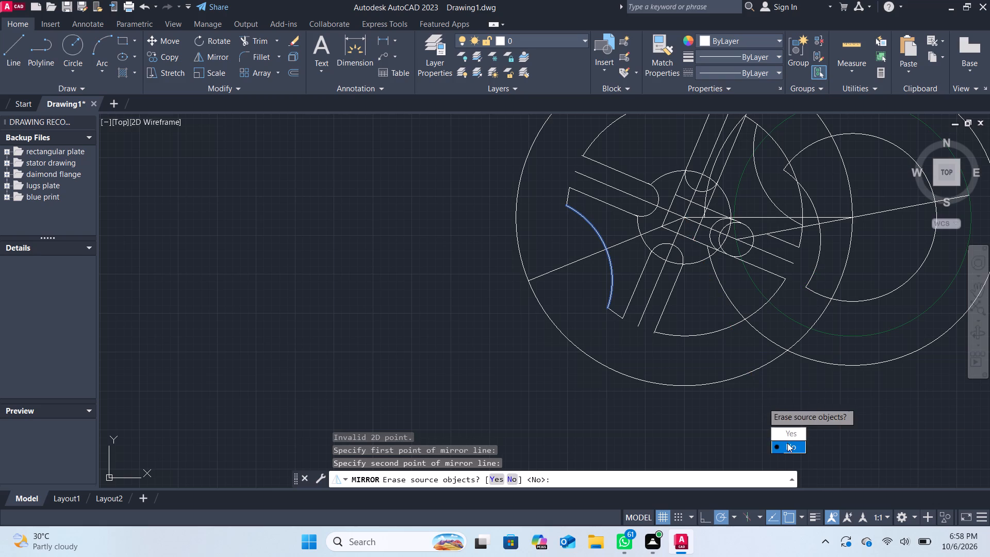
pyautogui.moveTo(787, 443); pyautogui.dragTo(763, 402)
# Trim the wheel's rim where it spans the mirrored arc, opening the cut-out on the upper-right side.
pyautogui.scroll(1, 762, 156)
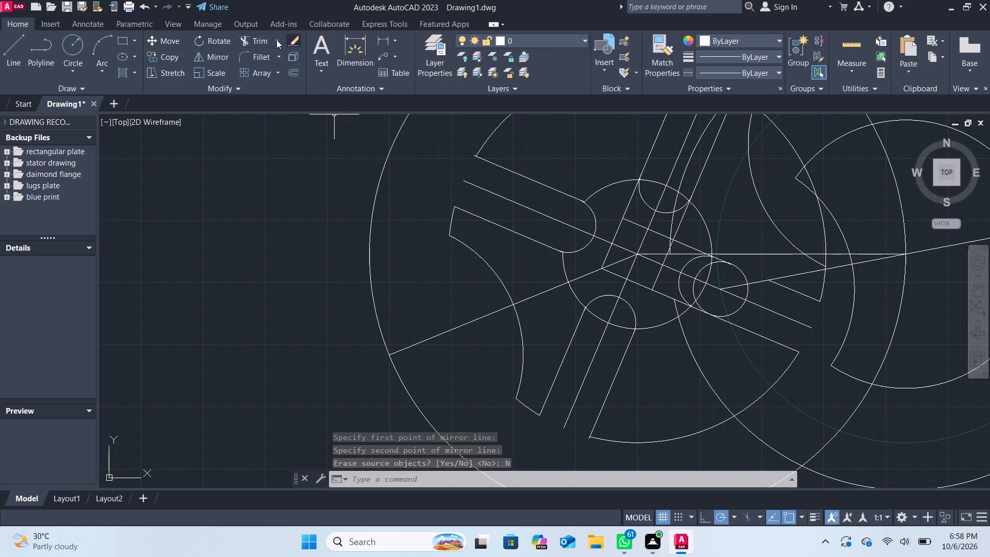
pyautogui.click(257, 42)
pyautogui.click(784, 140)
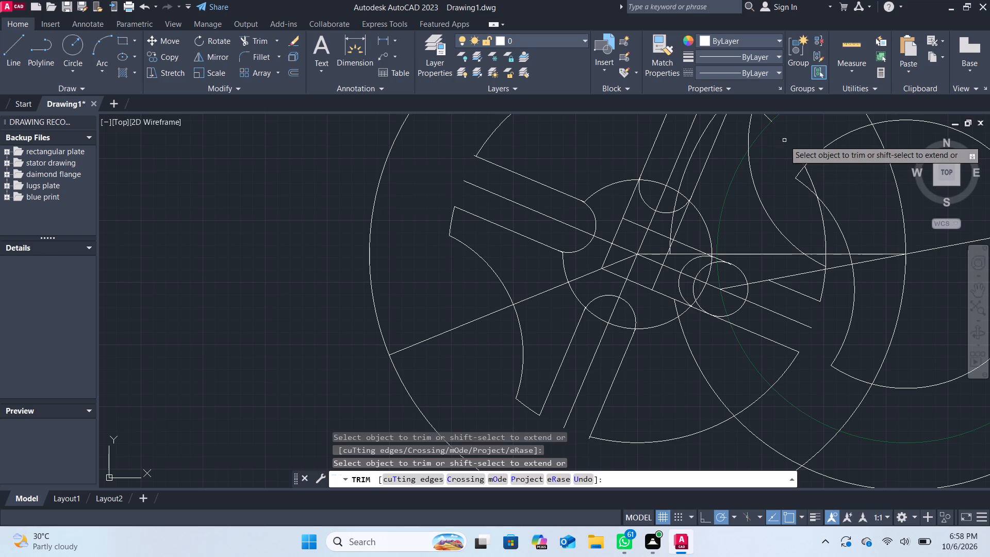
pyautogui.click(812, 182)
pyautogui.click(825, 228)
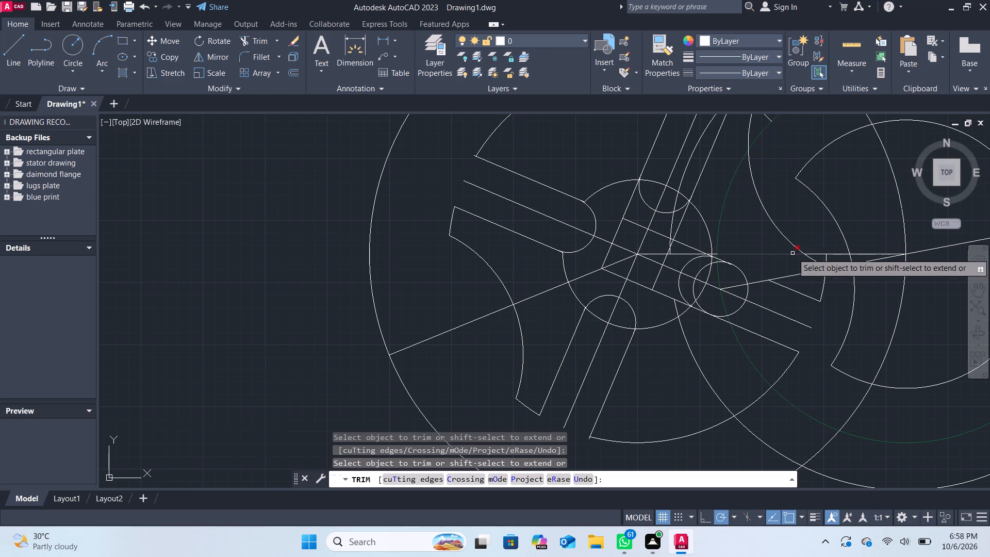
pyautogui.scroll(1, 824, 271)
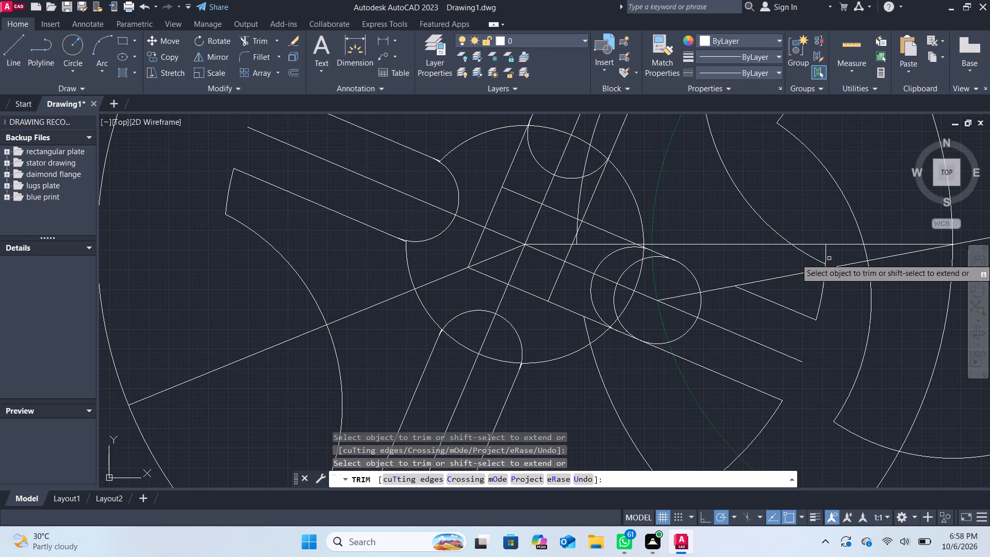
pyautogui.click(825, 254)
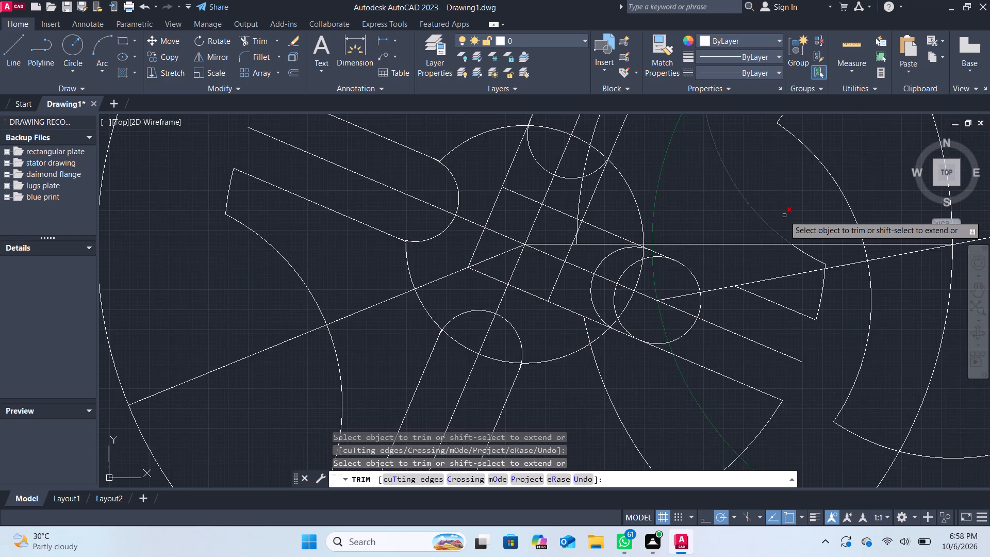
pyautogui.scroll(-1, 781, 208)
pyautogui.moveTo(781, 209); pyautogui.dragTo(817, 316, button='middle')
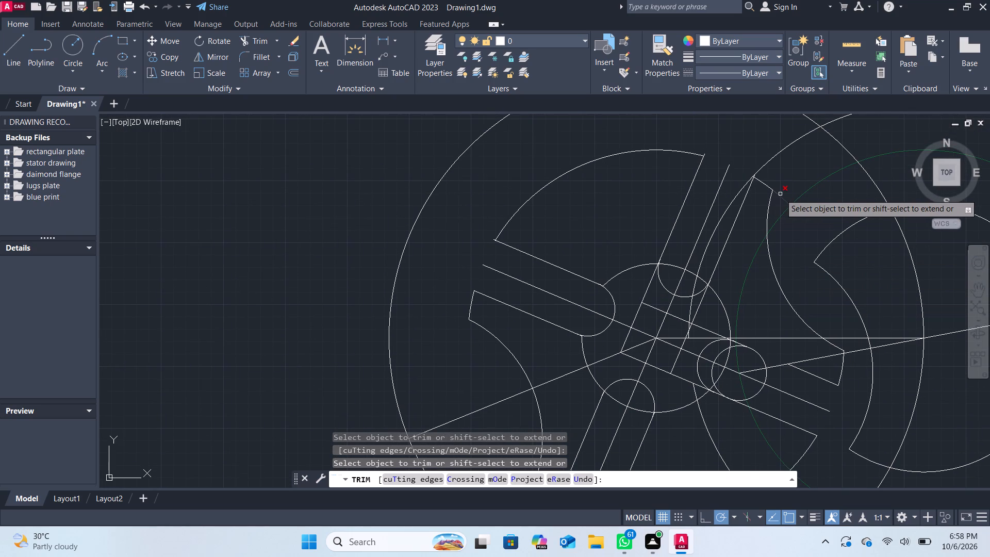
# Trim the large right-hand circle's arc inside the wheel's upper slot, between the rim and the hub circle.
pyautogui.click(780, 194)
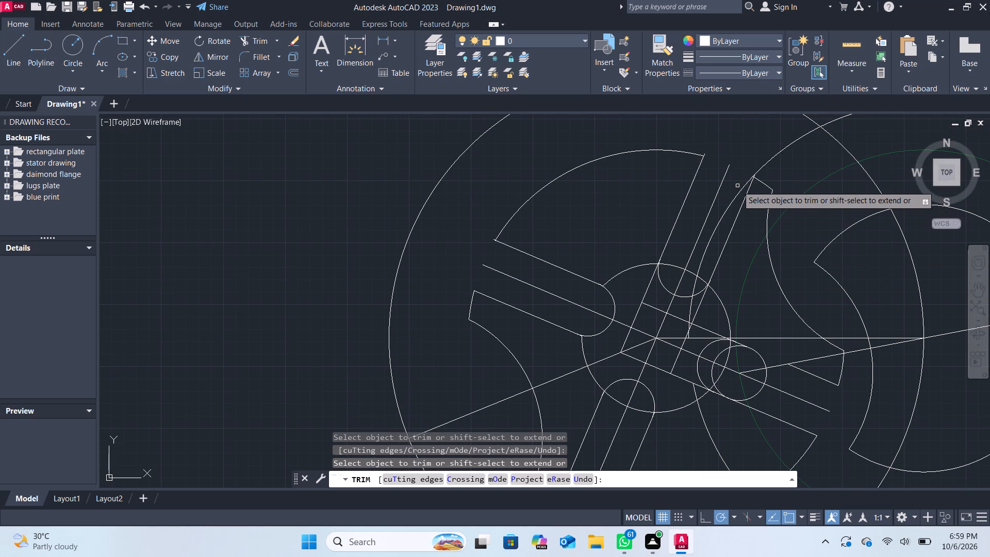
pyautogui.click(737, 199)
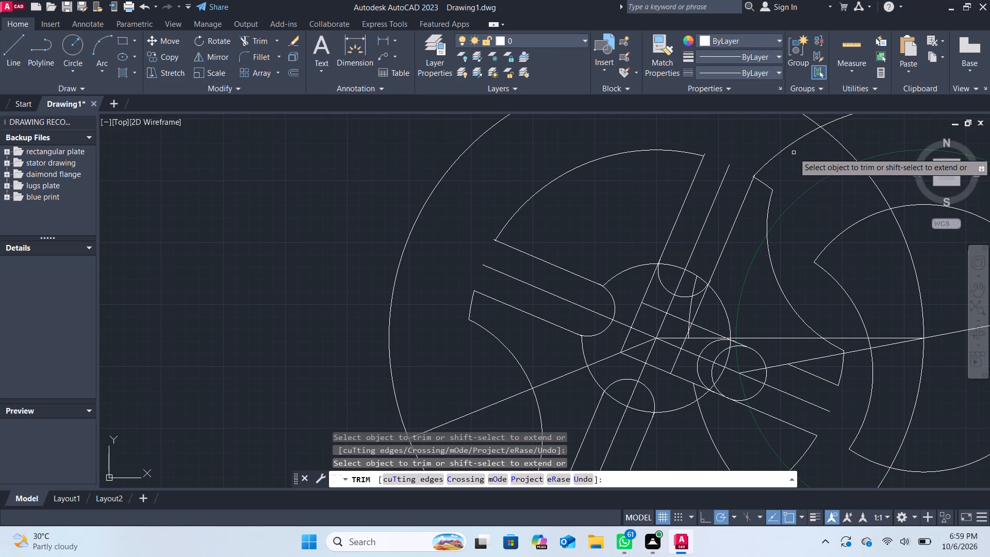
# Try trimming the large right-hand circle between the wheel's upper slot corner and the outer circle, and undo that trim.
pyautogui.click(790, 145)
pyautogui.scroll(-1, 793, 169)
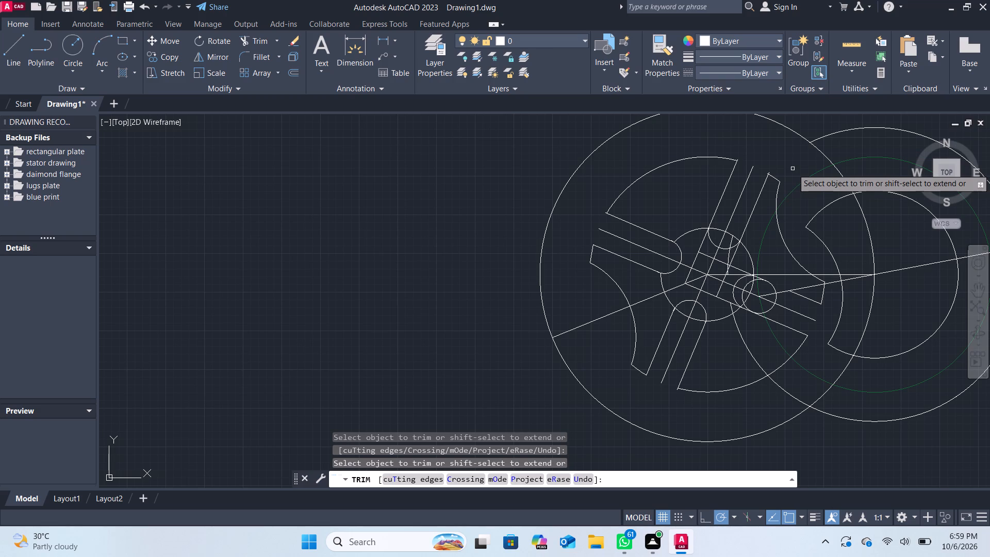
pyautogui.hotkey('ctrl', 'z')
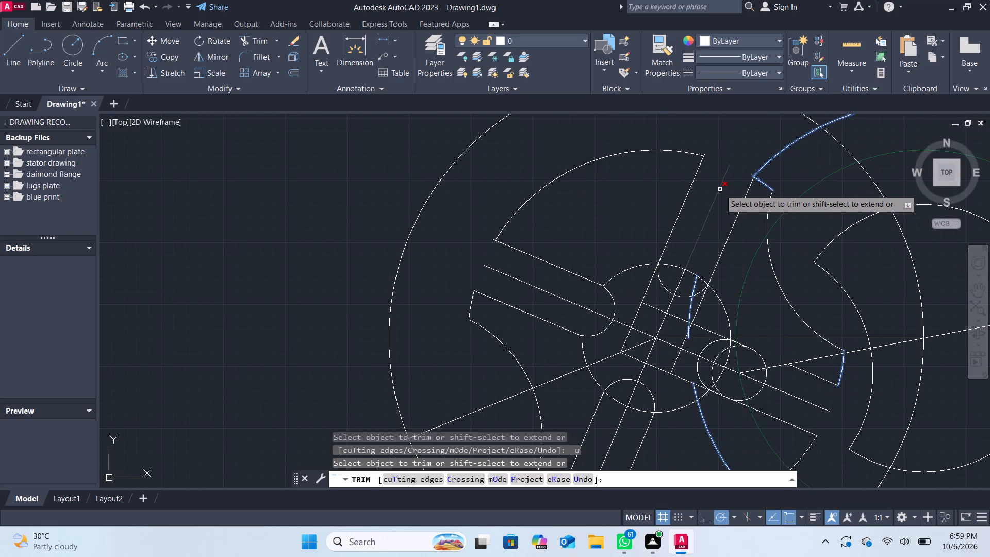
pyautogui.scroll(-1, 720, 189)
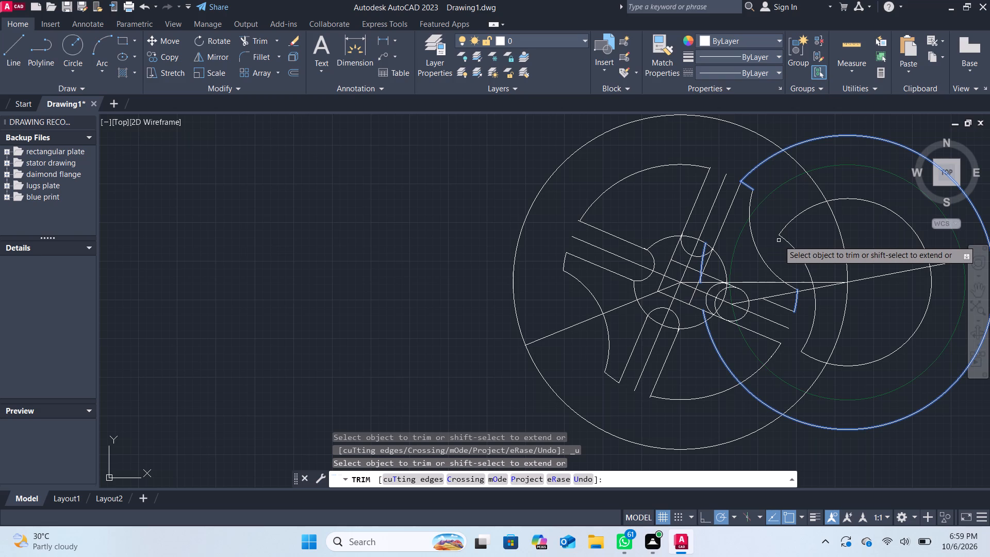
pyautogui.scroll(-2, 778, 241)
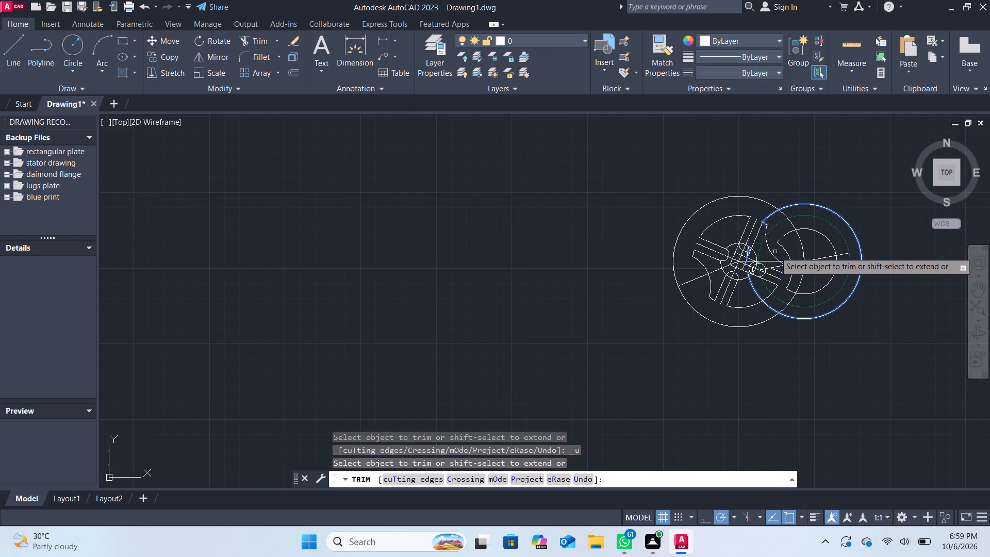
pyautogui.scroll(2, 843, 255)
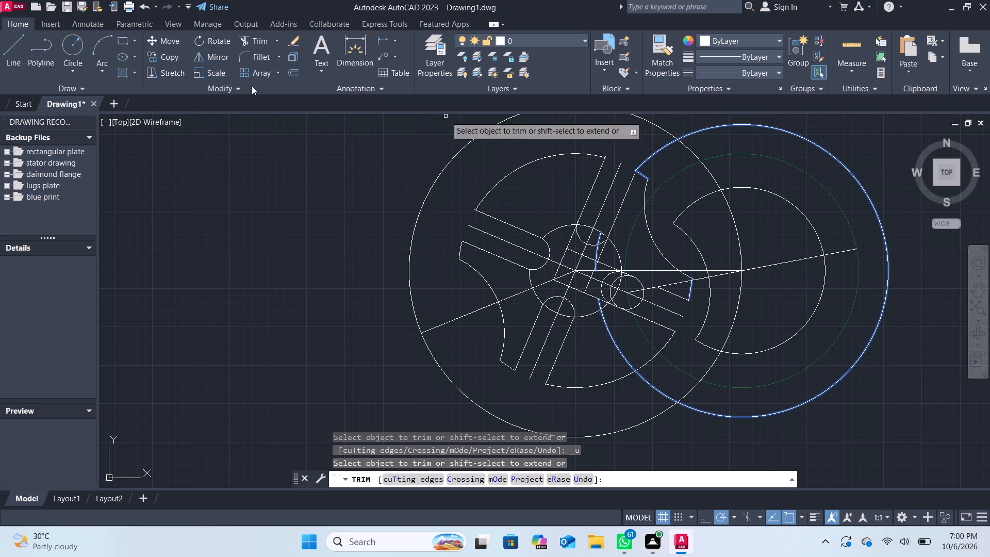
# Trim away the angled construction line from the outer circle through the cut-out to the slot-line corner near the wheel's centre.
pyautogui.click(15, 37)
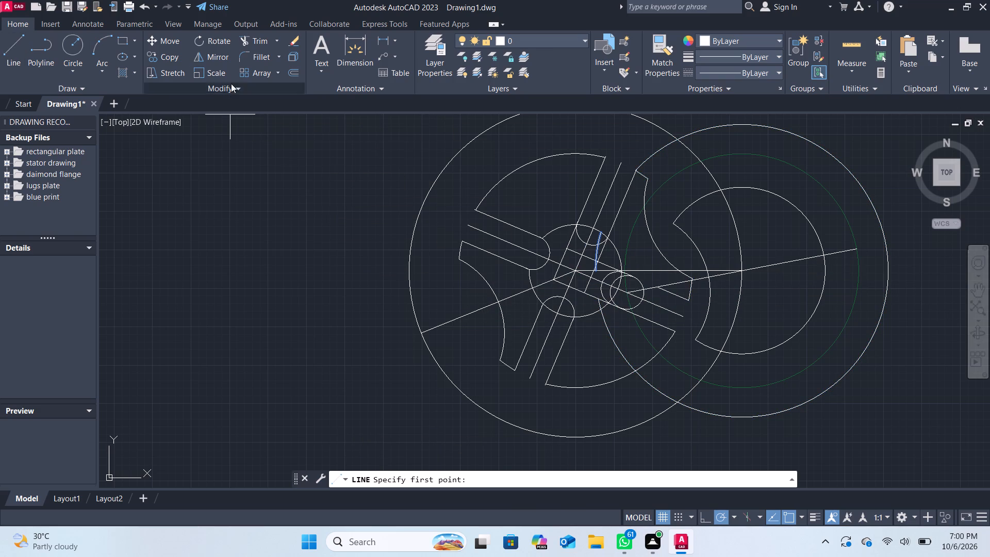
pyautogui.click(246, 41)
pyautogui.click(465, 316)
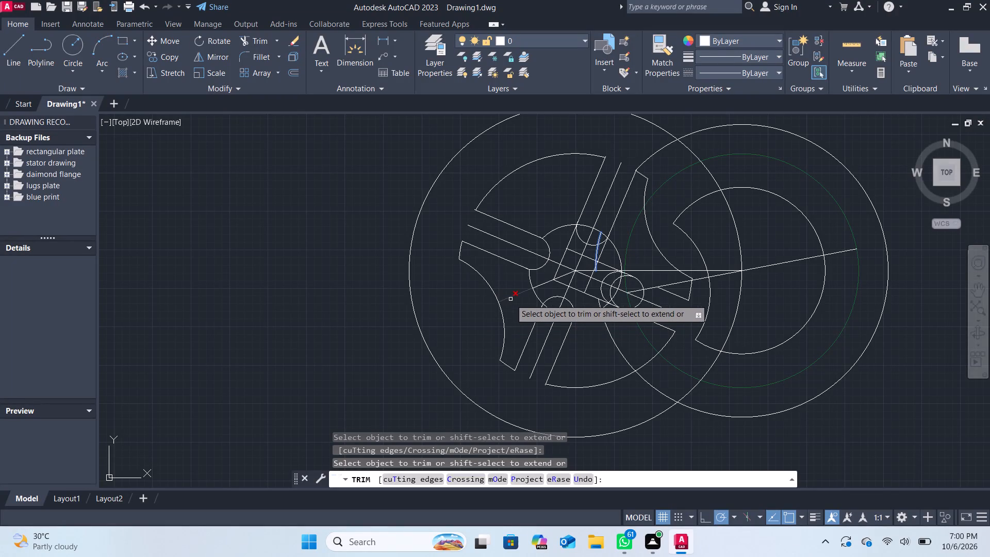
pyautogui.click(510, 299)
pyautogui.click(548, 281)
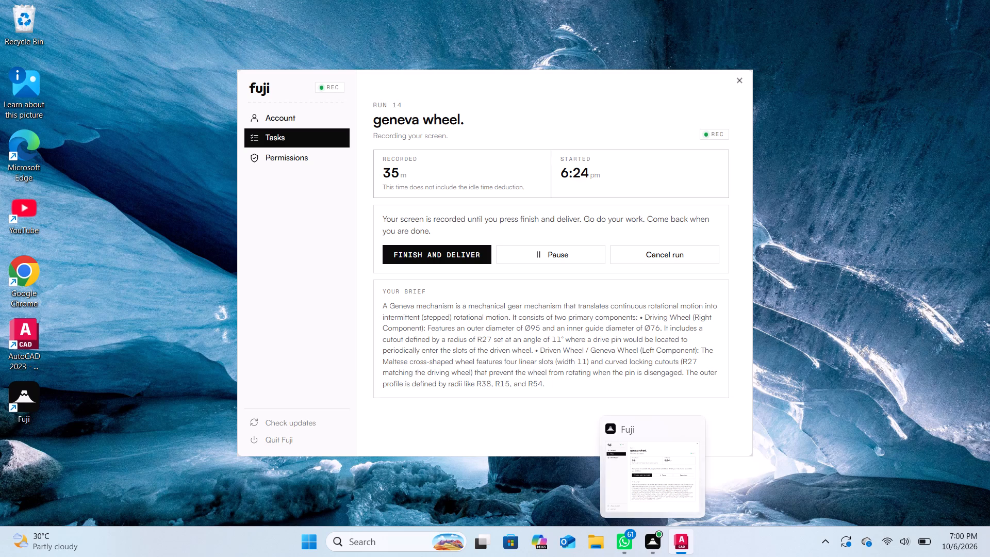
# Draw a short line from the wheel's centre to the upper corner where the inner slot lines meet.
pyautogui.scroll(1, 588, 250)
pyautogui.scroll(-1, 588, 250)
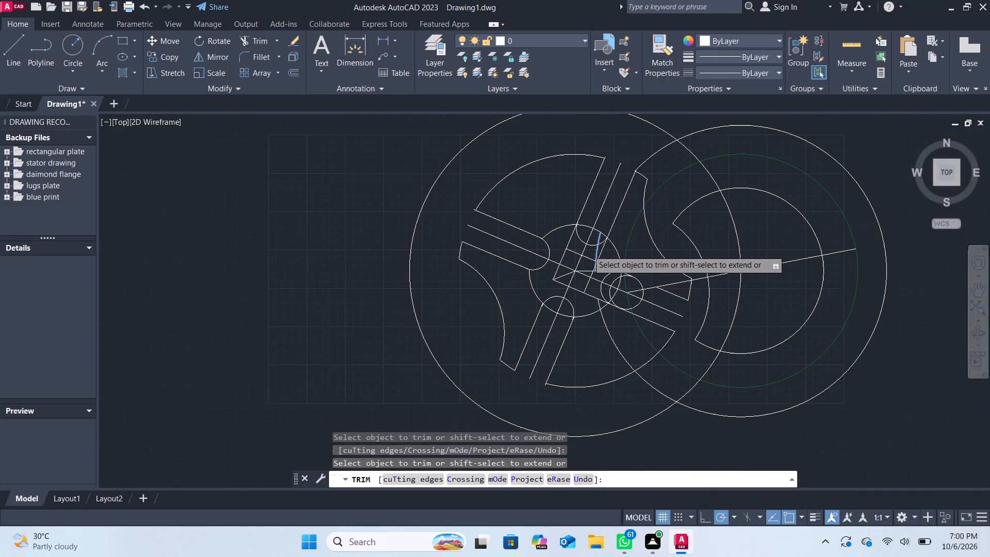
pyautogui.scroll(-1, 667, 199)
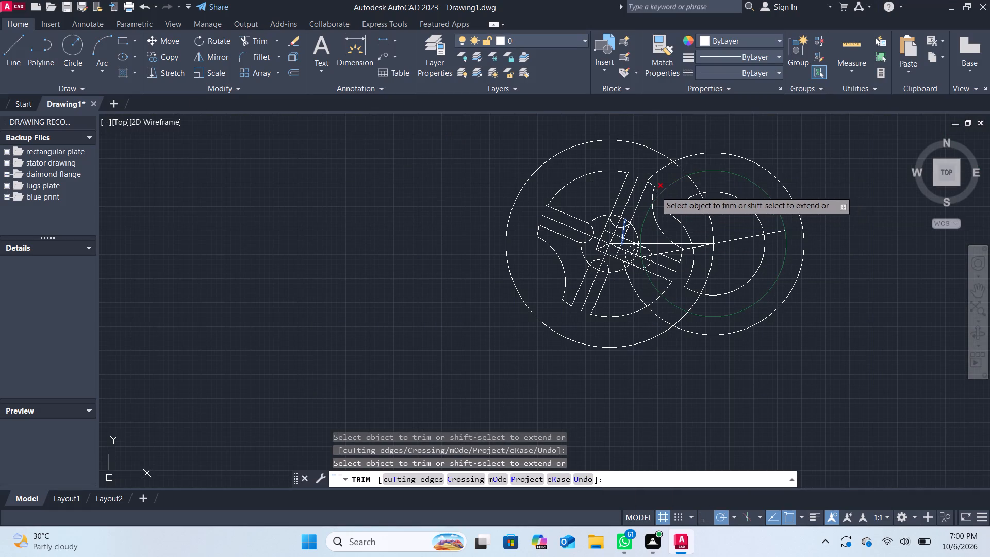
pyautogui.click(24, 32)
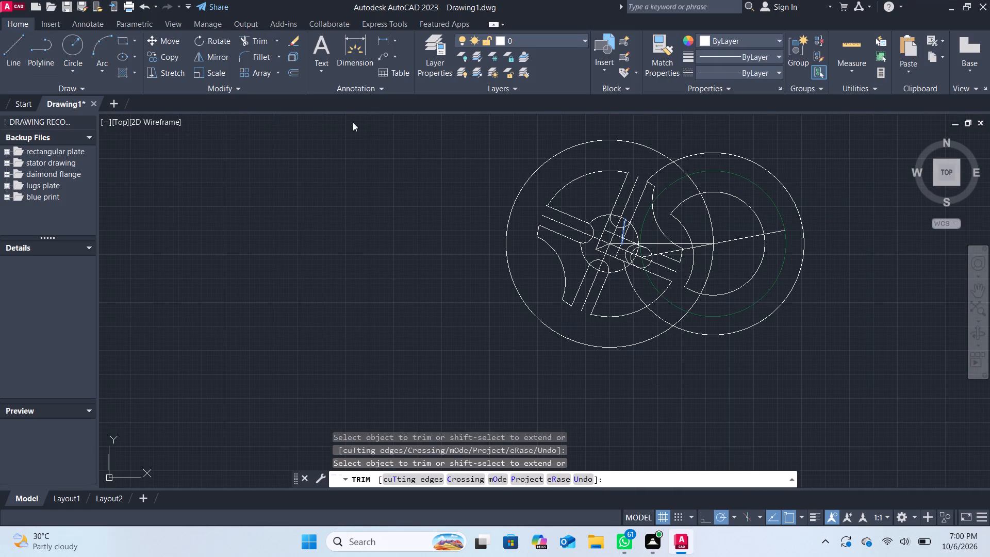
pyautogui.click(15, 43)
pyautogui.scroll(2, 633, 283)
pyautogui.moveTo(600, 289); pyautogui.dragTo(601, 290, button='middle')
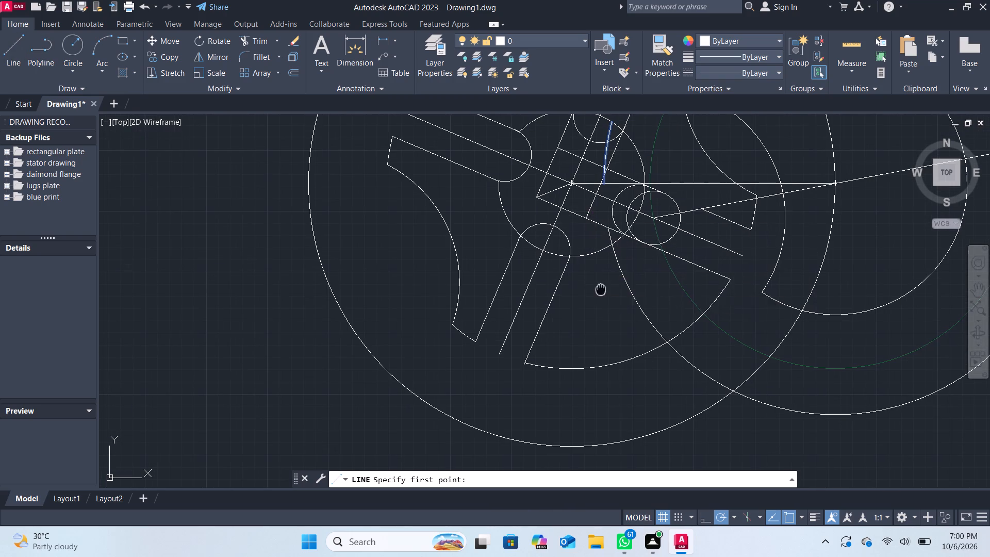
pyautogui.moveTo(601, 290); pyautogui.dragTo(614, 375, button='middle')
pyautogui.click(587, 269)
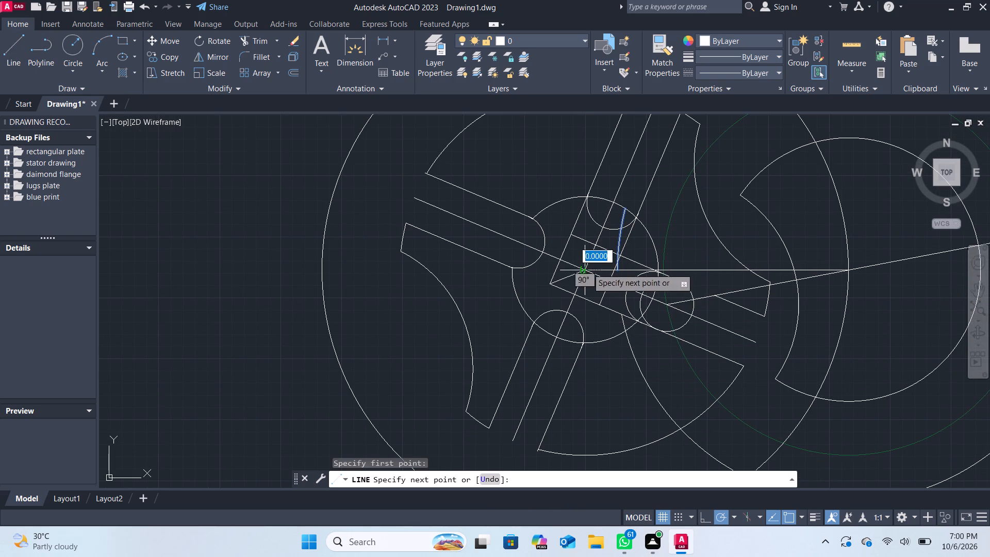
pyautogui.moveTo(537, 166); pyautogui.dragTo(547, 218, button='middle')
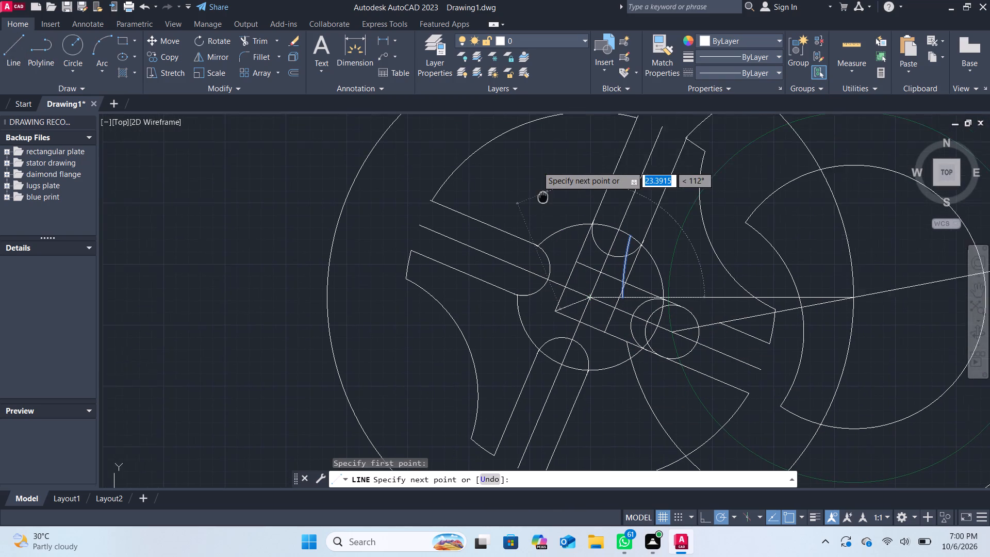
pyautogui.moveTo(547, 218); pyautogui.dragTo(550, 240, button='middle')
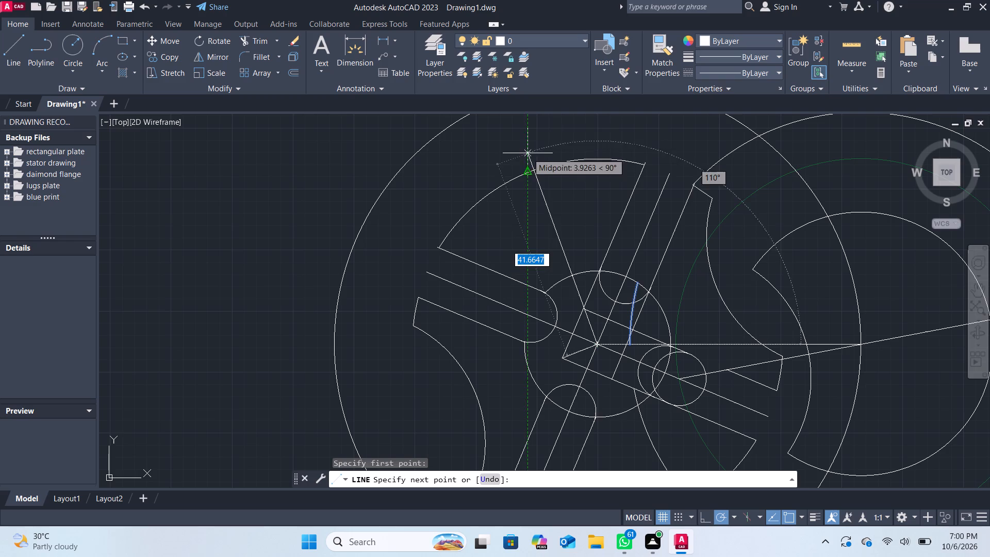
pyautogui.moveTo(519, 140); pyautogui.dragTo(528, 202, button='middle')
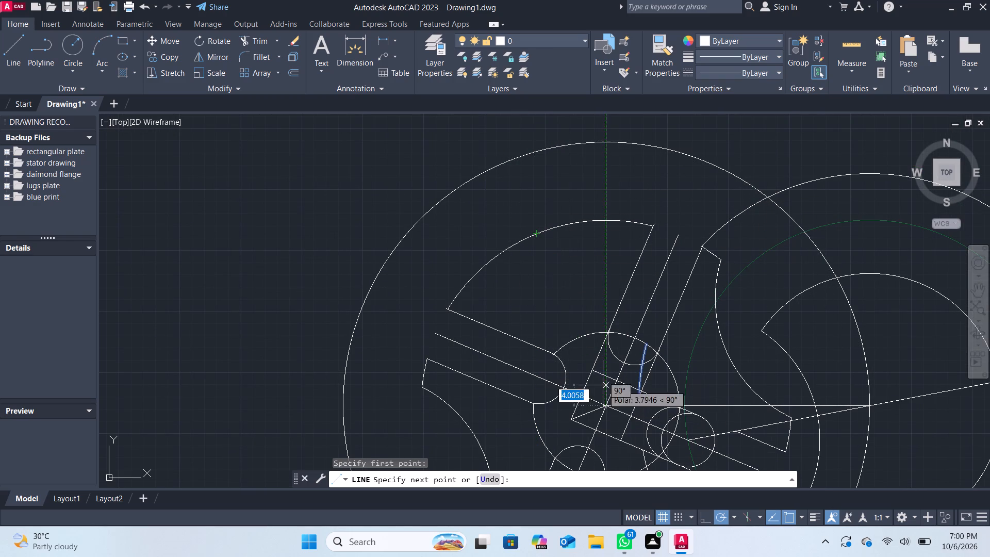
pyautogui.click(591, 372)
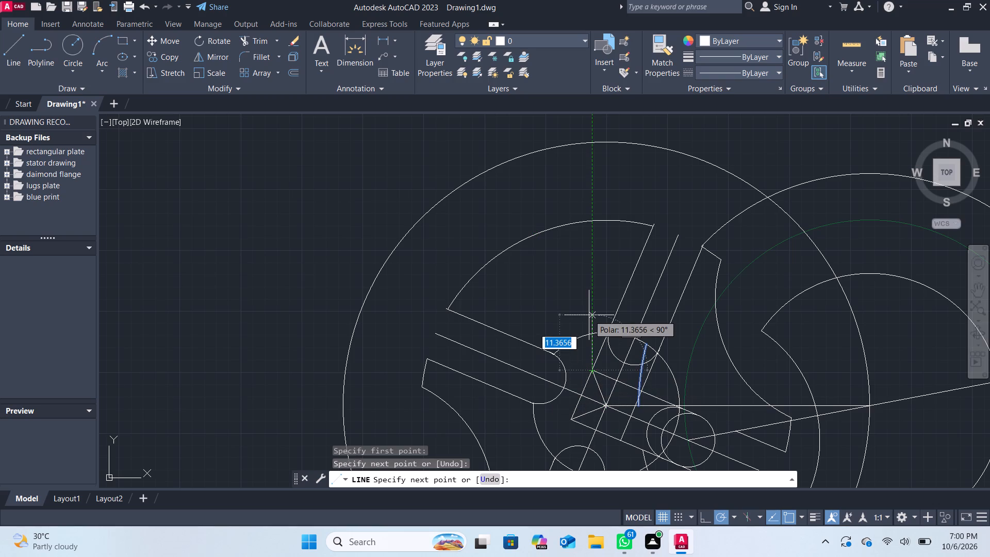
pyautogui.press('Return')
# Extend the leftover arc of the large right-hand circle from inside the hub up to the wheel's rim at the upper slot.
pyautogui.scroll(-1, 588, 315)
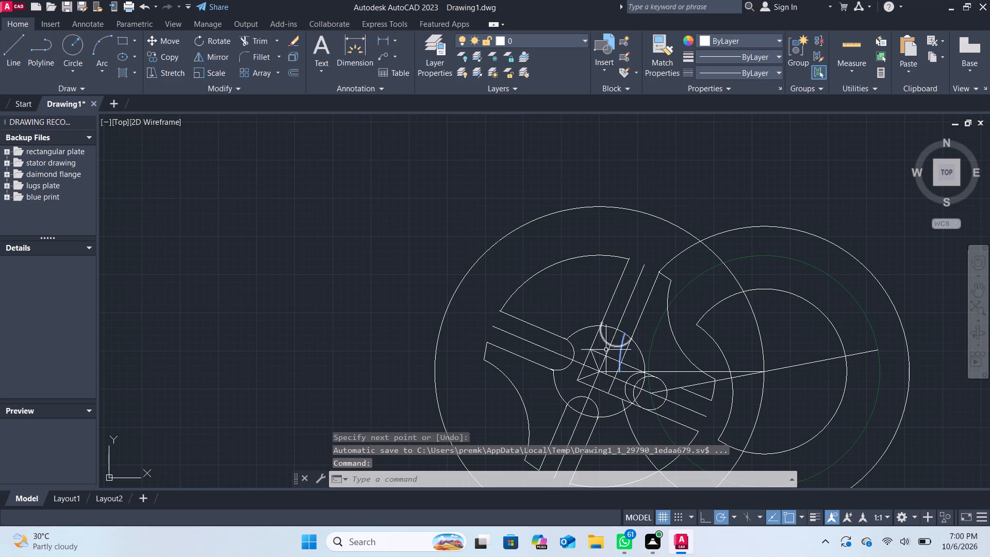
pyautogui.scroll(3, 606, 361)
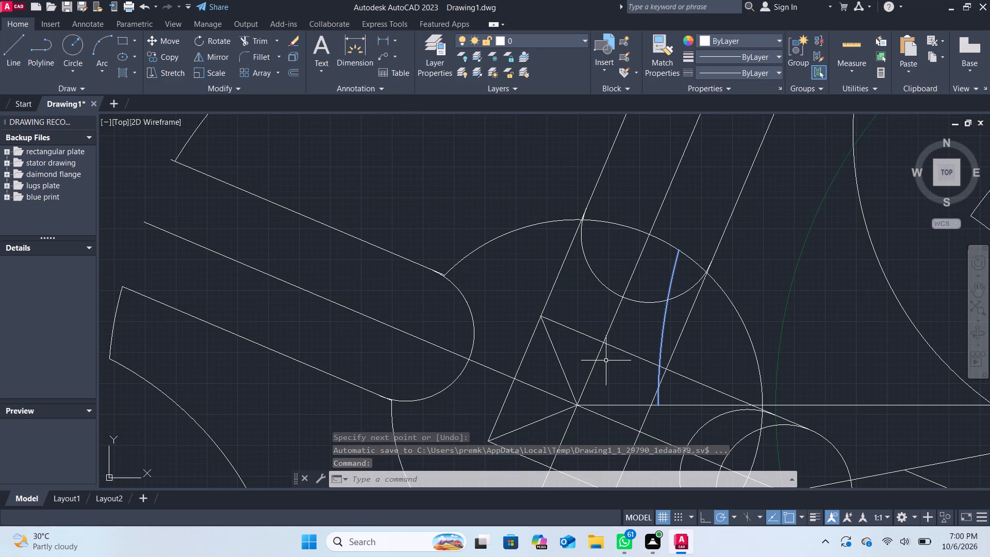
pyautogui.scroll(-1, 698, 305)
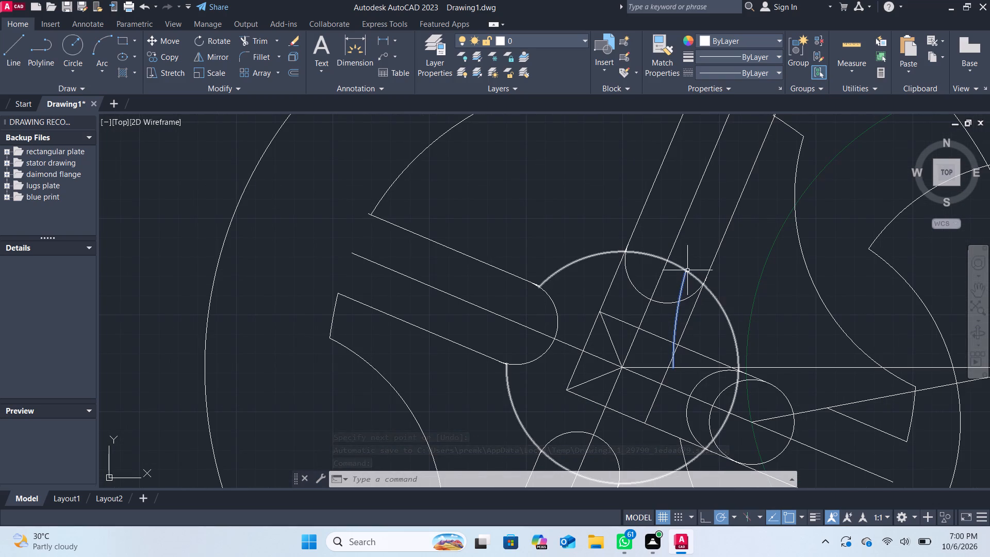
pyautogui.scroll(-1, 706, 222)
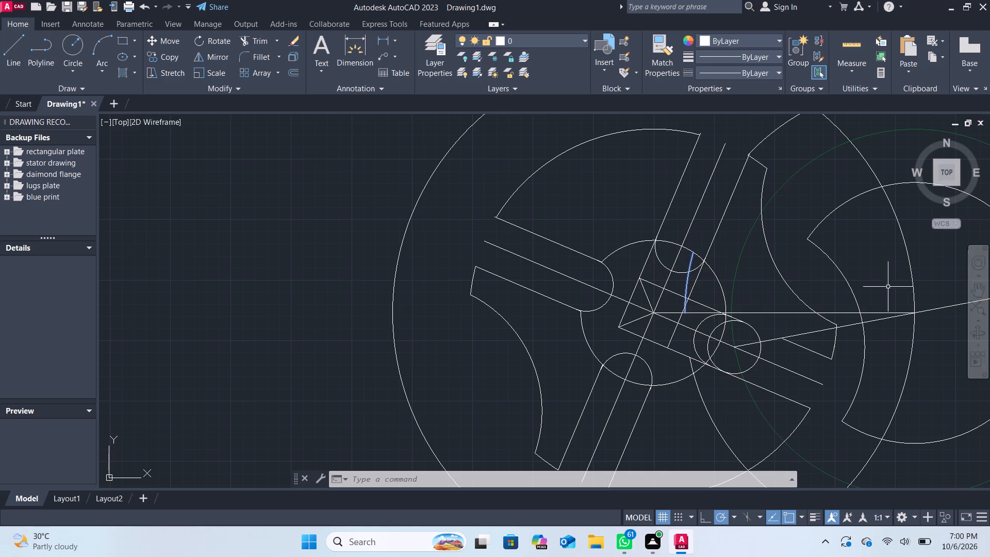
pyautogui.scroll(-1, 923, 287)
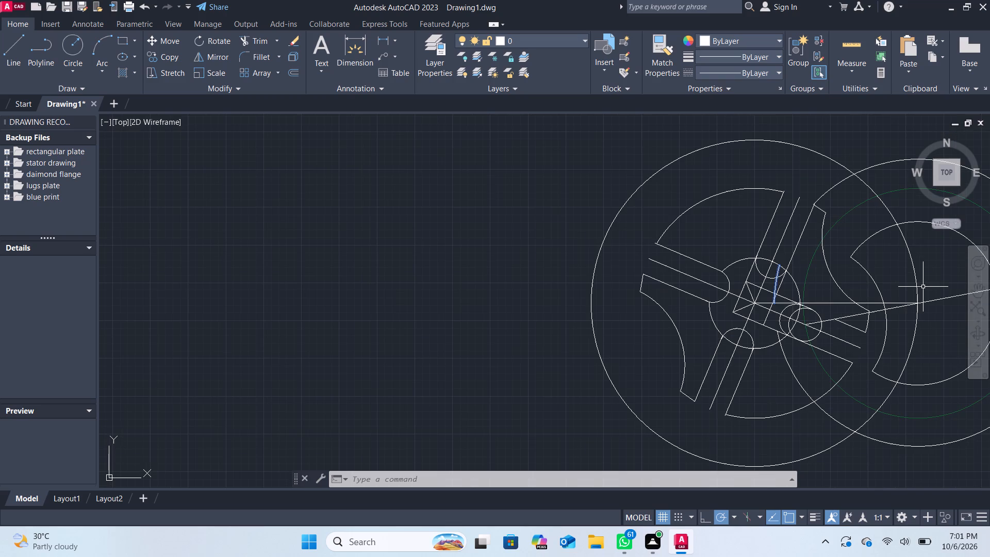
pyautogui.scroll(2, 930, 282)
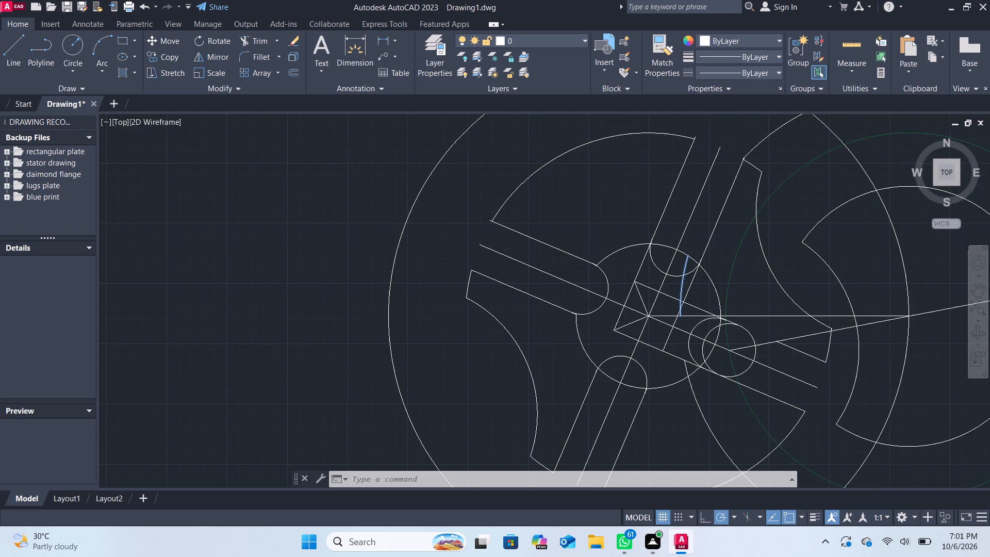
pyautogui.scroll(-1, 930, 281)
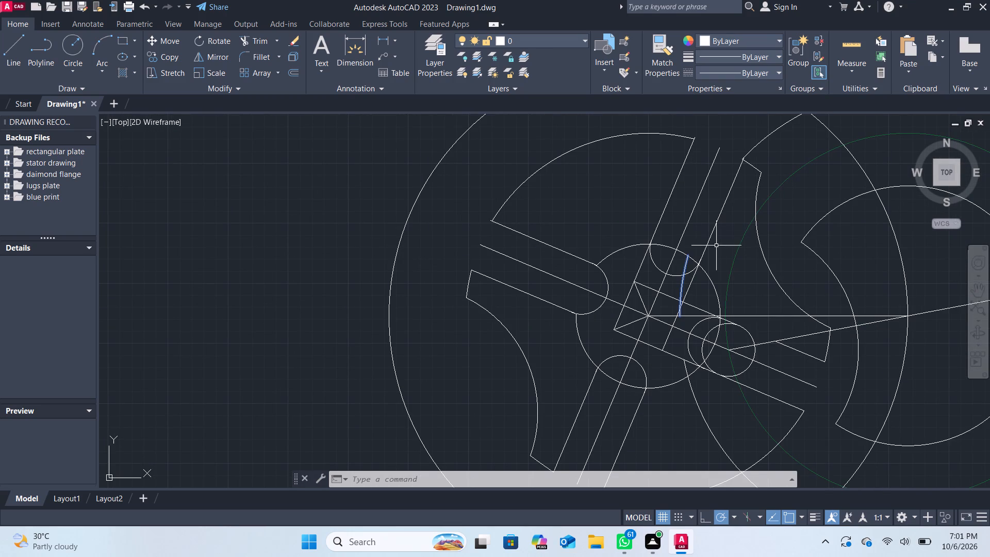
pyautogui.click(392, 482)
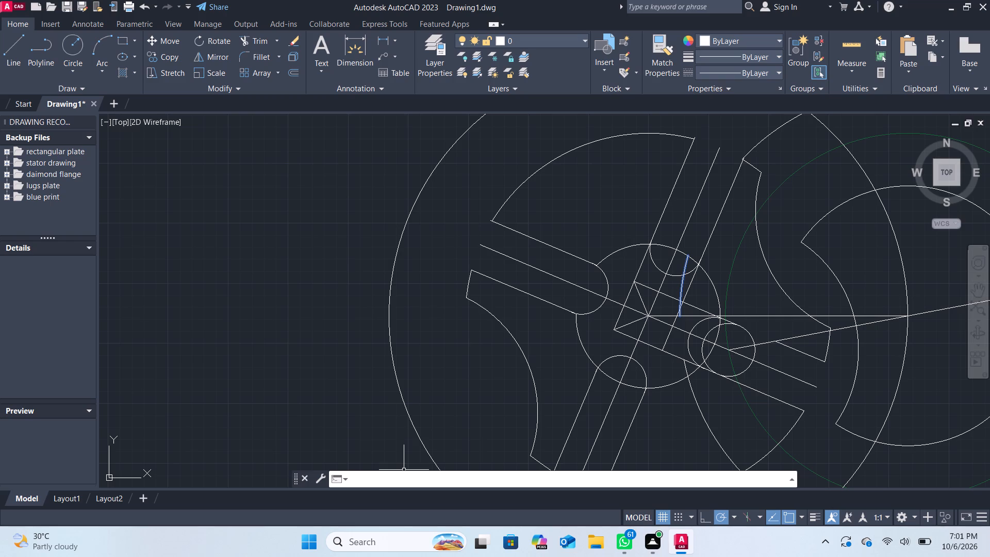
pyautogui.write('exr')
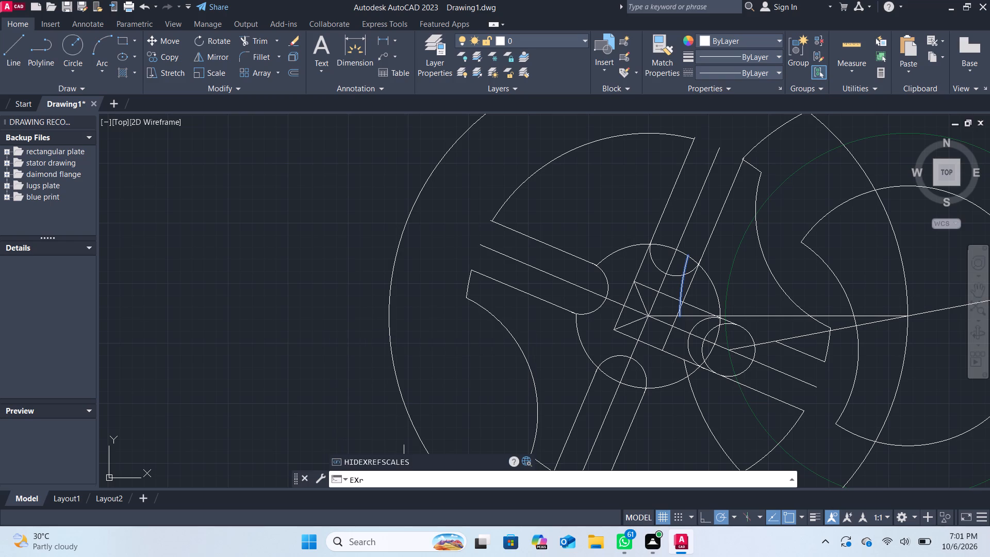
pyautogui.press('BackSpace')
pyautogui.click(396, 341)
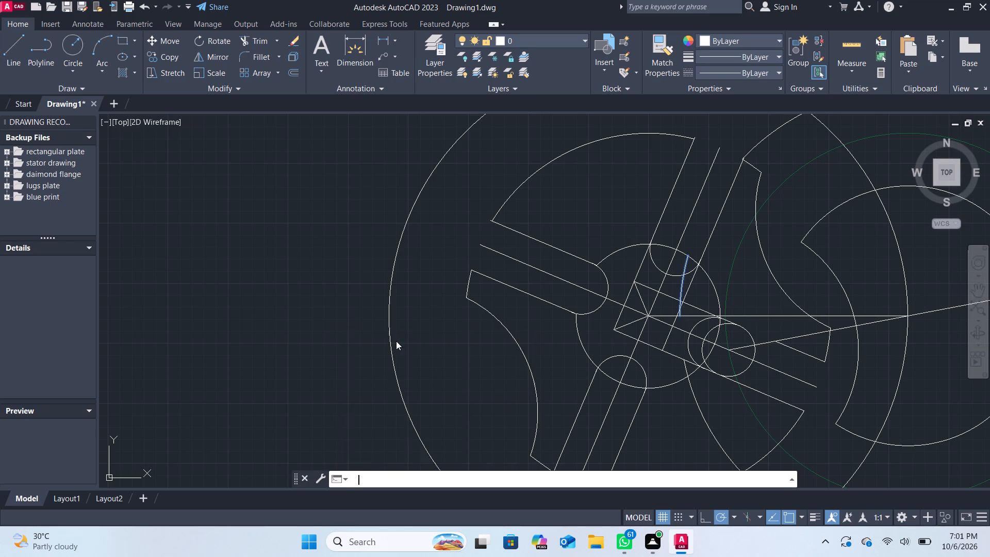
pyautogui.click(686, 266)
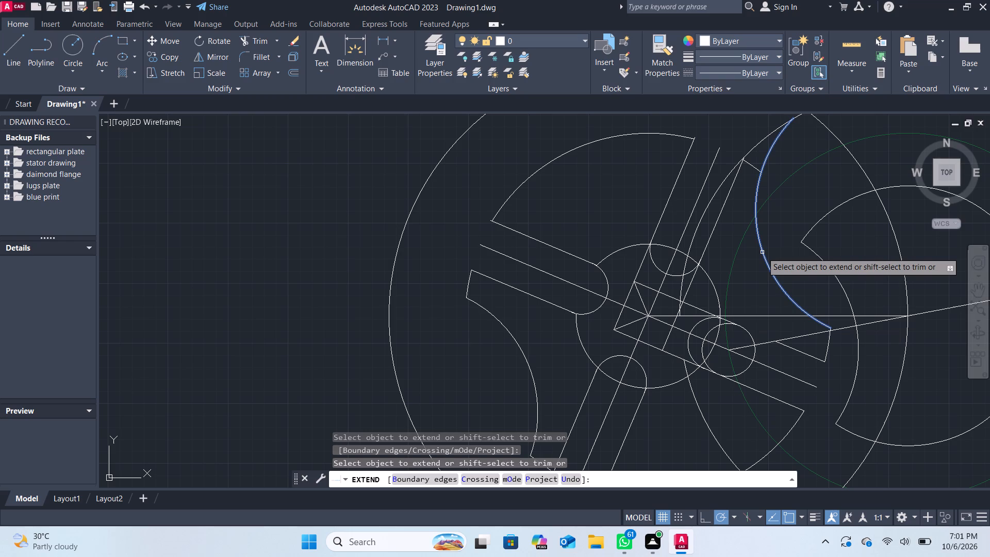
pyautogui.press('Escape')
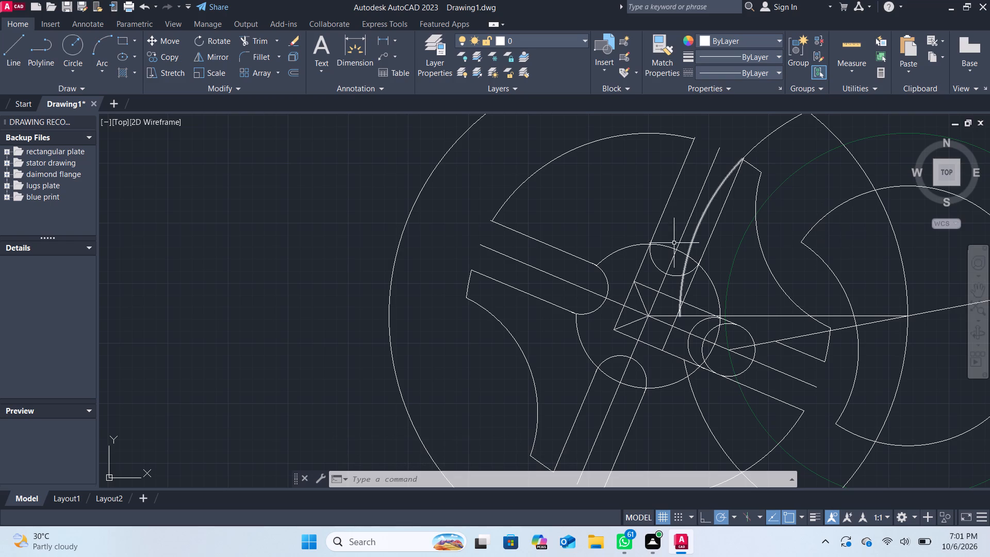
# Extend the short line from the slotted wheel's centre through the slot-line corner up to the outer construction circle.
pyautogui.scroll(-1, 587, 215)
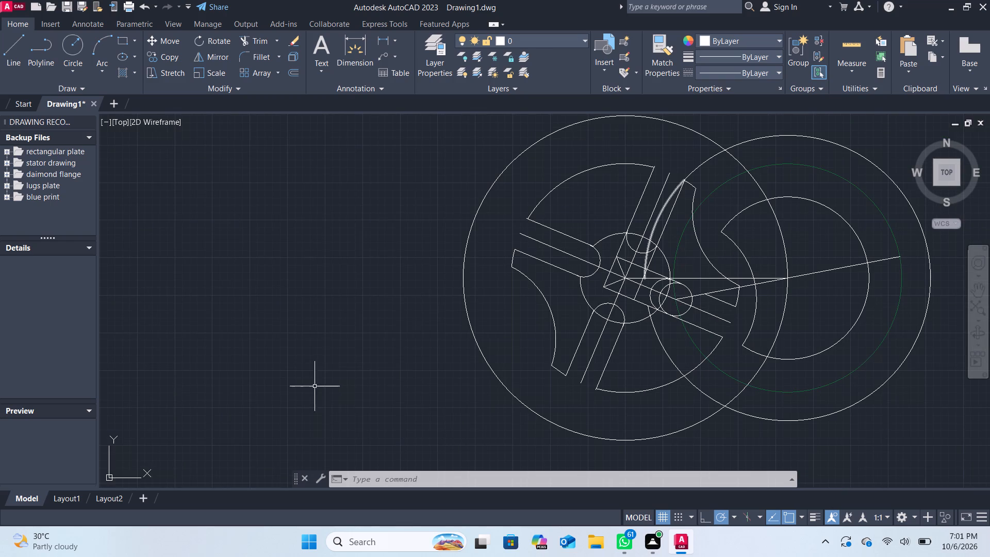
pyautogui.click(364, 472)
pyautogui.write('extend')
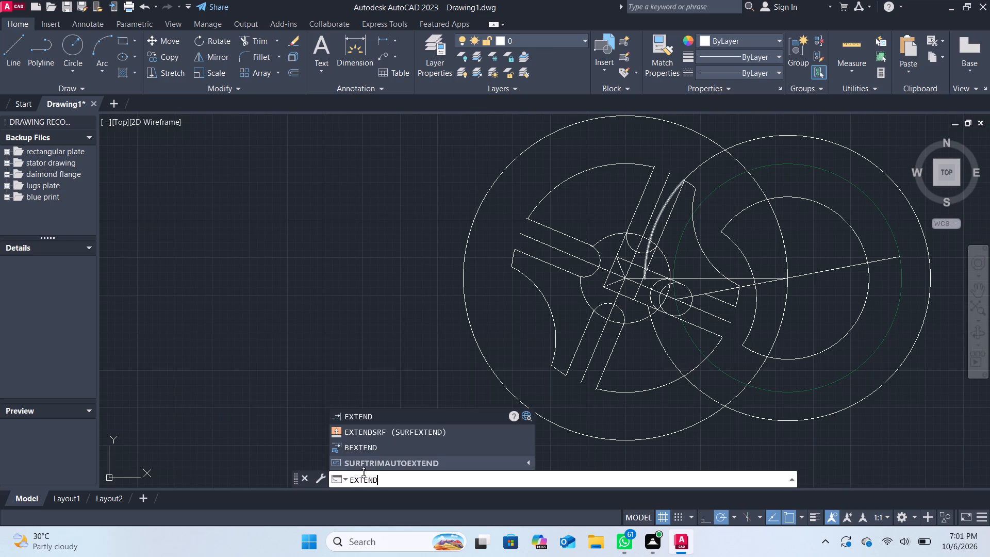
pyautogui.click(419, 415)
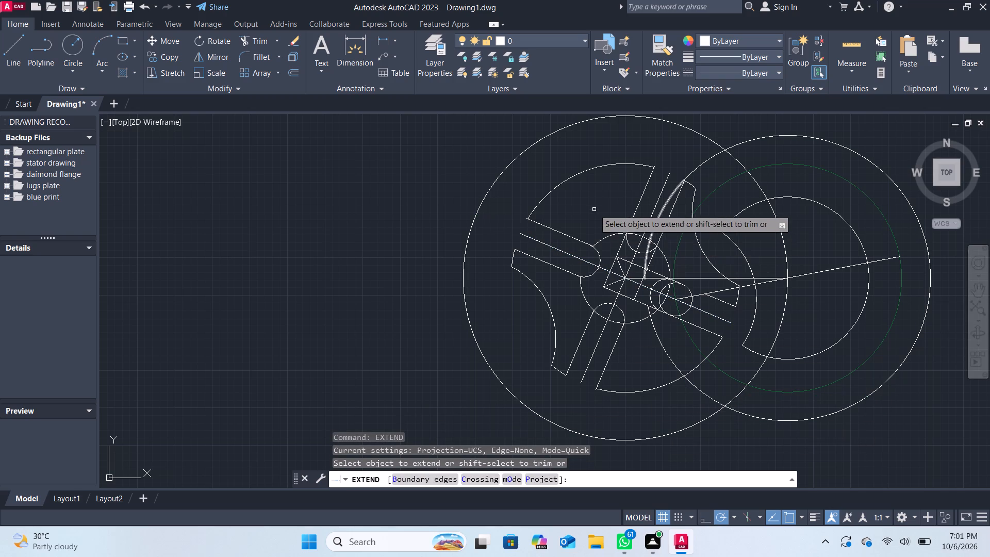
pyautogui.click(621, 267)
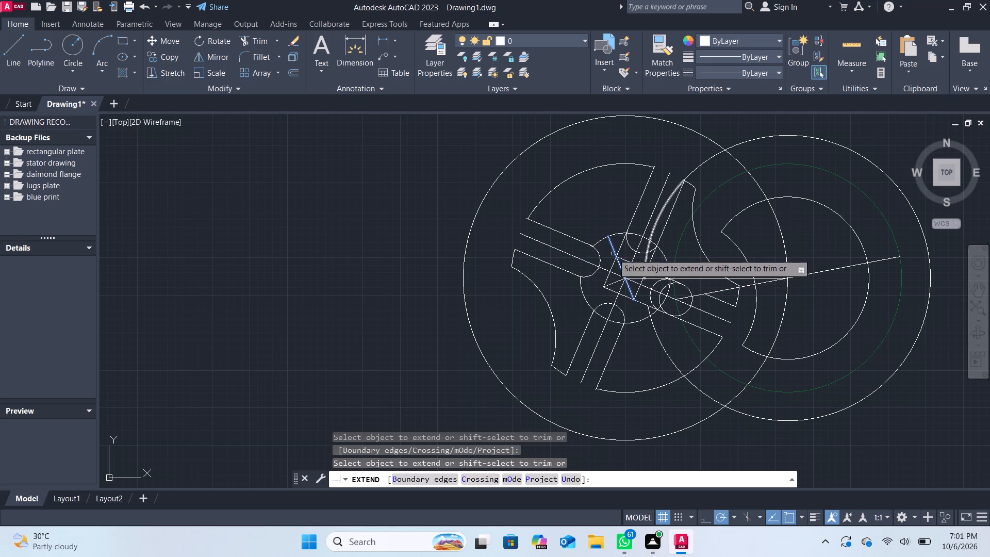
pyautogui.click(613, 250)
pyautogui.click(599, 216)
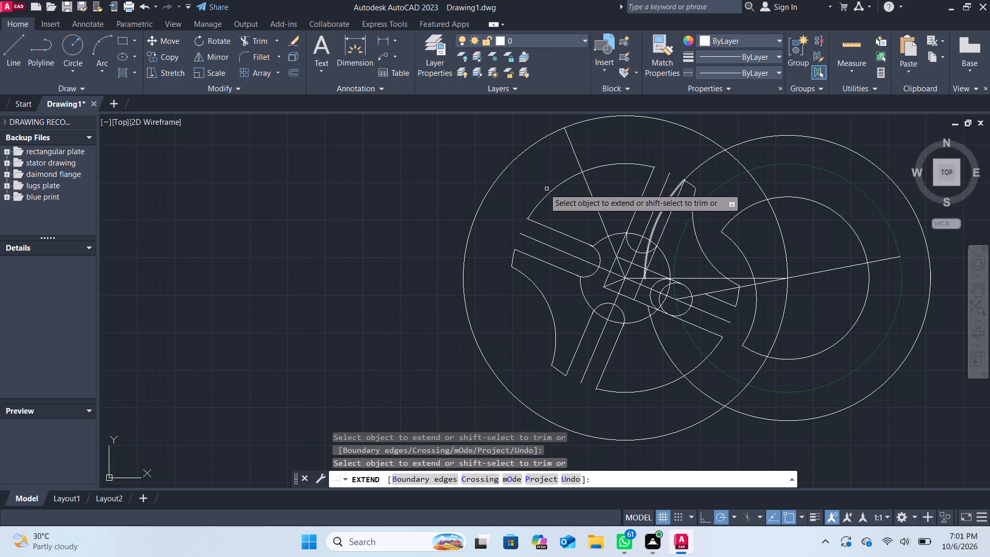
pyautogui.press('Escape')
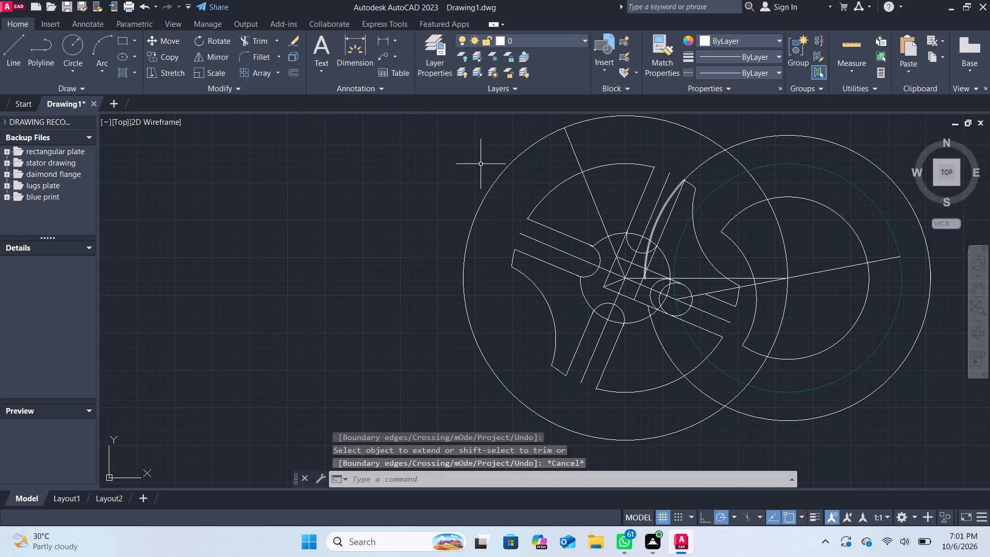
pyautogui.scroll(-1, 529, 176)
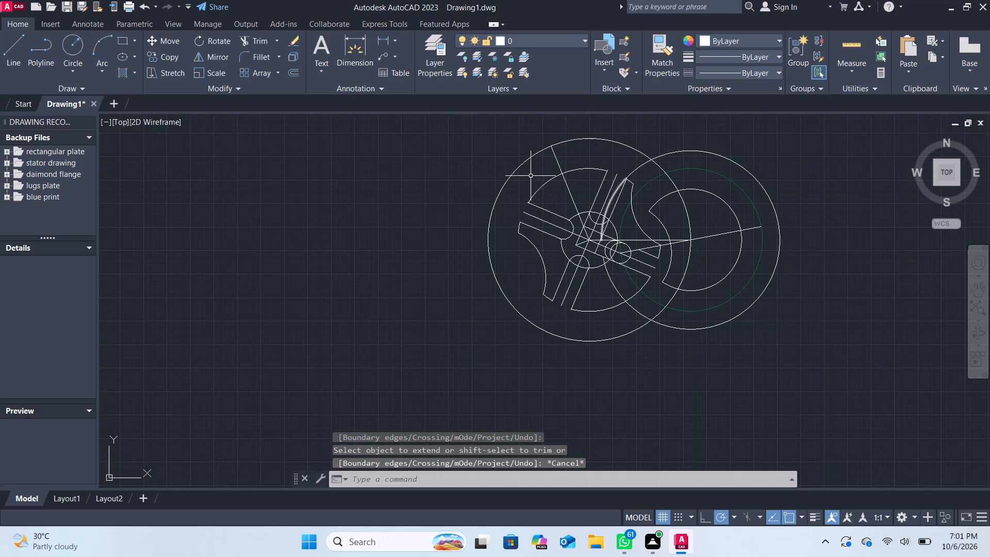
# Draw a radius 27 circle centred where the extended line meets the outer construction circle.
pyautogui.moveTo(531, 176); pyautogui.dragTo(471, 211, button='middle')
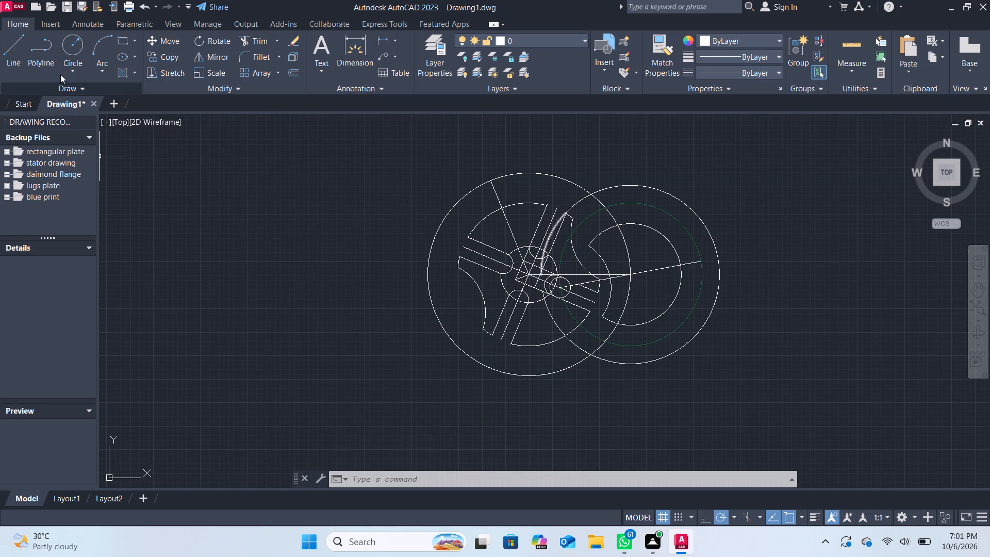
pyautogui.click(65, 45)
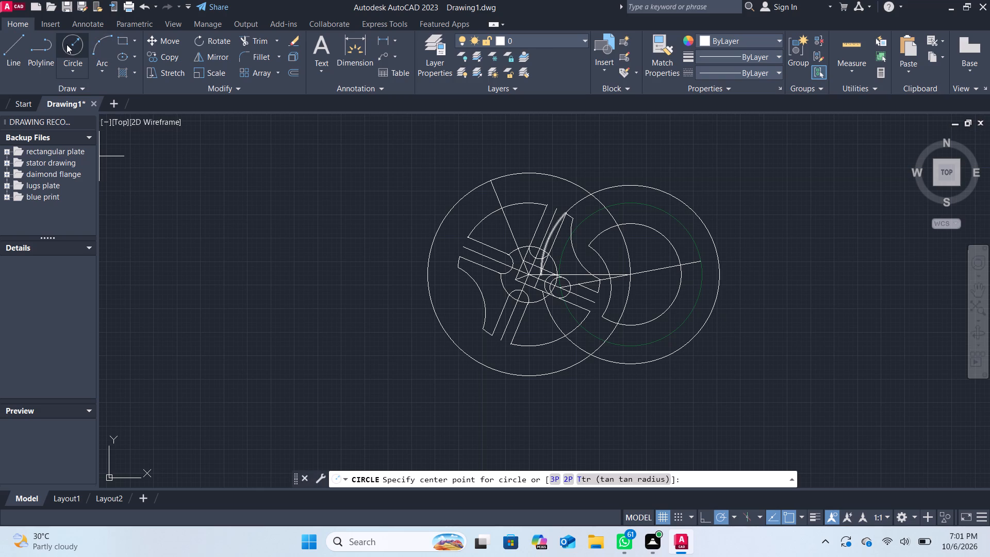
pyautogui.scroll(2, 491, 179)
pyautogui.click(486, 183)
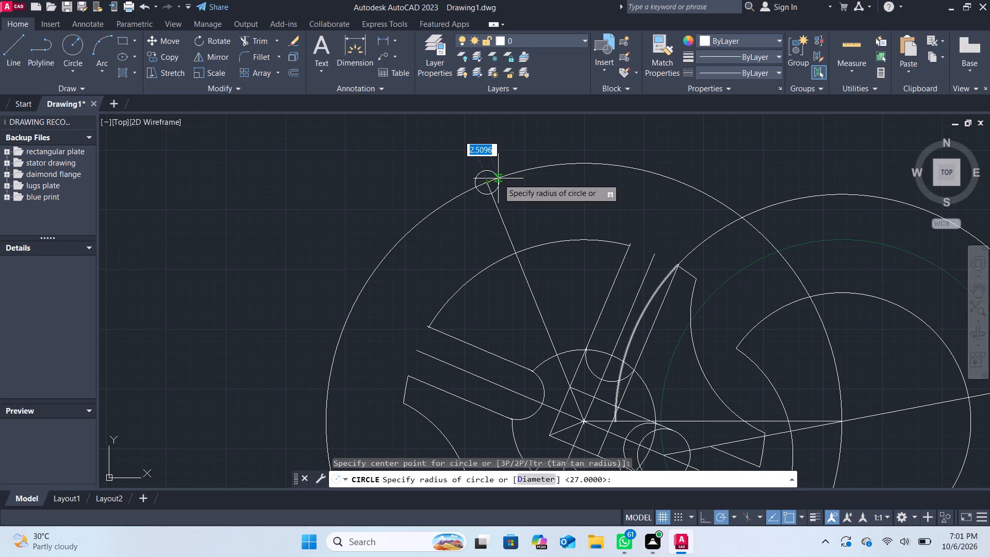
pyautogui.write('27')
pyautogui.press('Return')
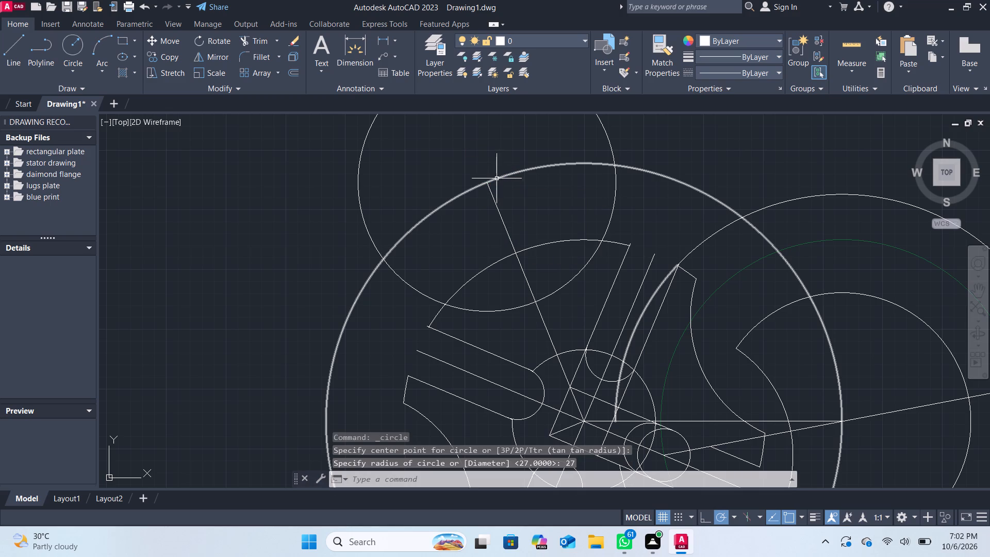
# Trim the new circle, the wheel's rim and the line inside it, leaving only the upper-left cut-out arc between the slots.
pyautogui.click(255, 41)
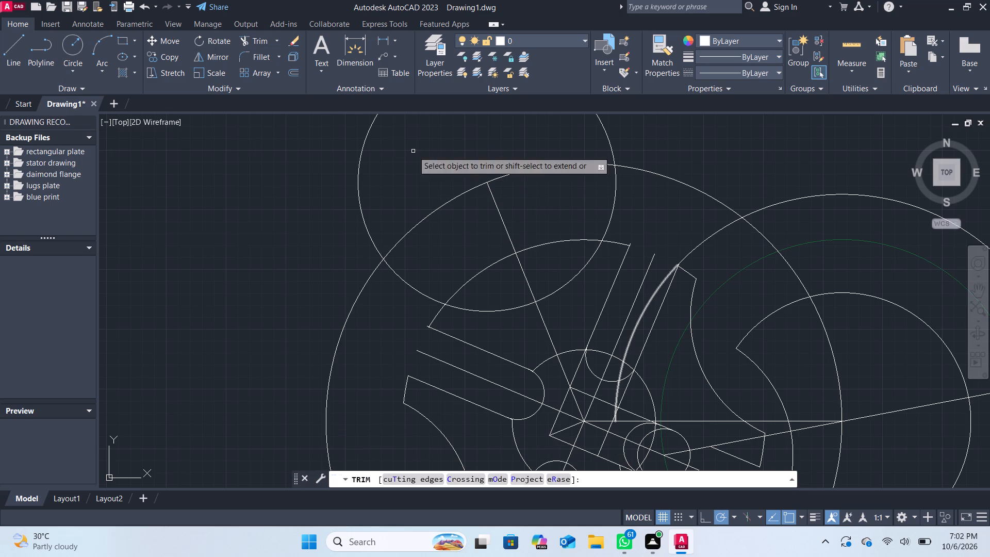
pyautogui.click(359, 157)
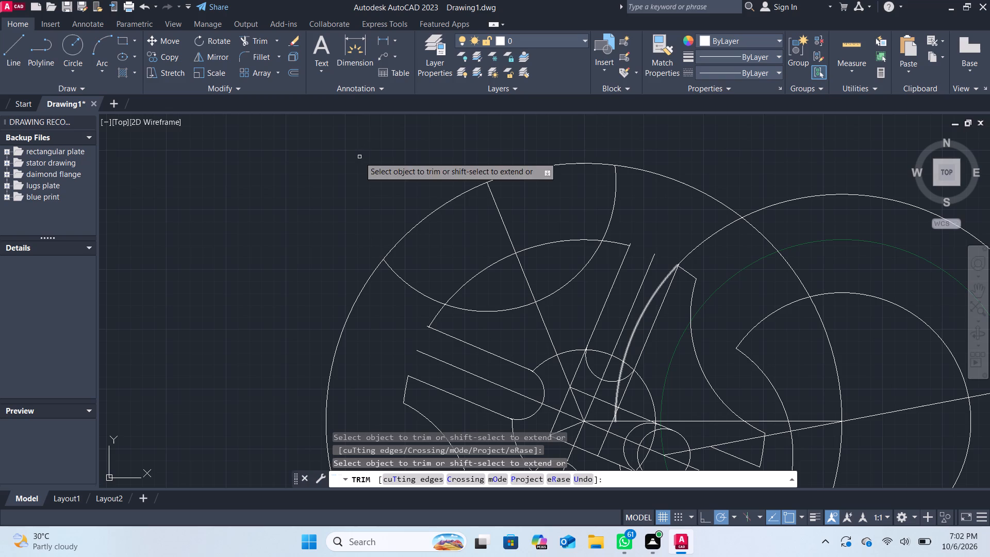
pyautogui.scroll(-1, 498, 205)
pyautogui.click(498, 205)
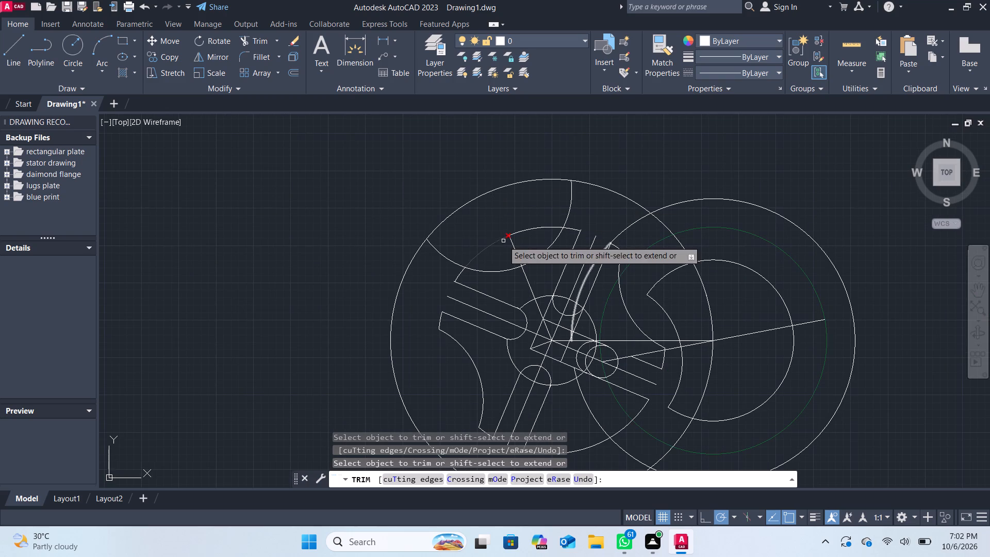
pyautogui.click(491, 244)
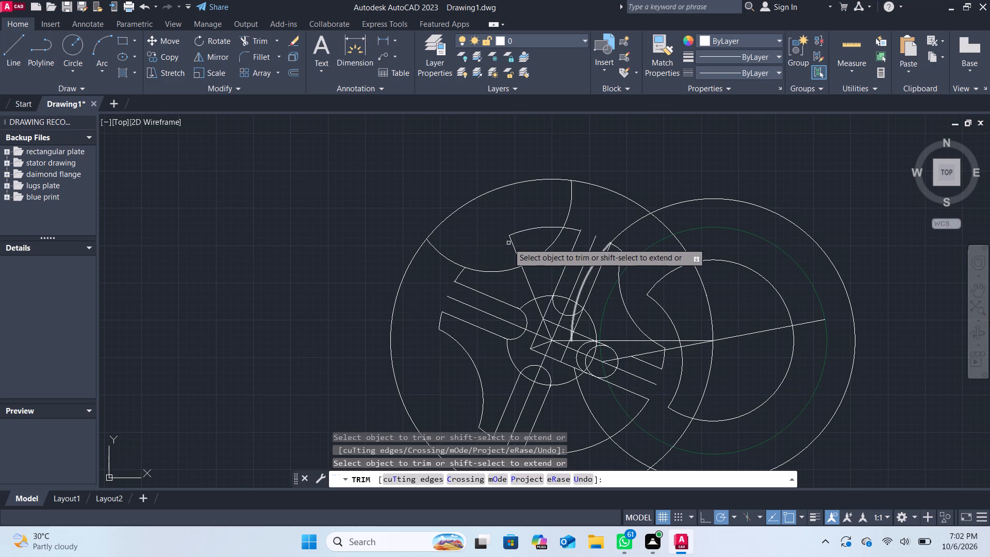
pyautogui.click(514, 245)
pyautogui.click(525, 232)
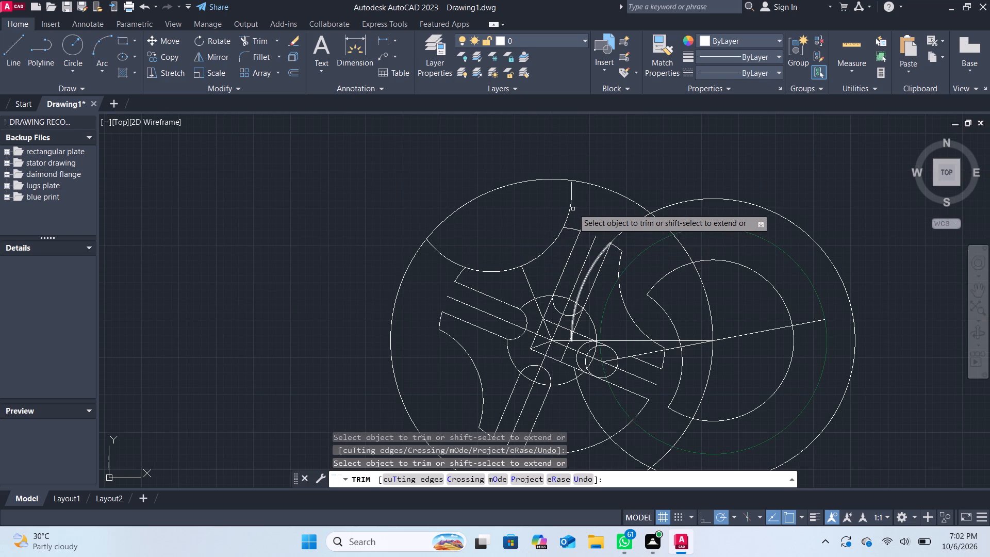
pyautogui.moveTo(569, 207); pyautogui.dragTo(559, 209)
pyautogui.click(445, 254)
pyautogui.scroll(-1, 524, 232)
pyautogui.click(470, 252)
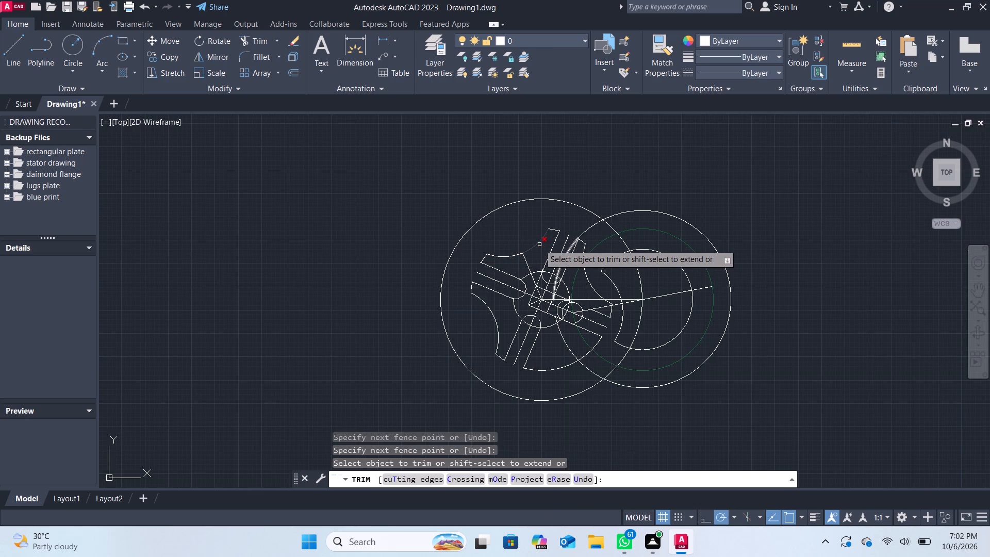
# Trim away the rest of the angled construction line between the upper-left cut-out and the slot-line corner.
pyautogui.moveTo(580, 174); pyautogui.dragTo(475, 162, button='middle')
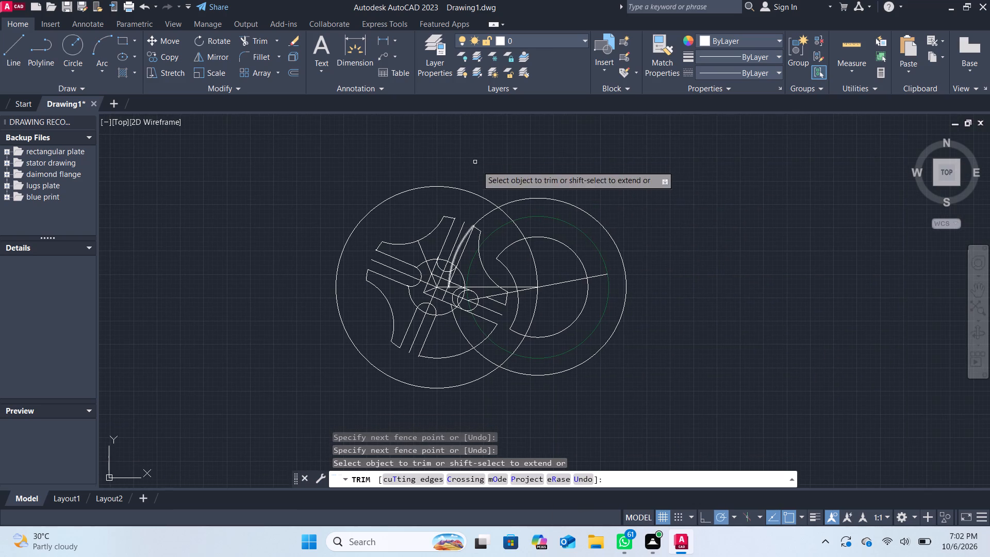
pyautogui.scroll(1, 612, 310)
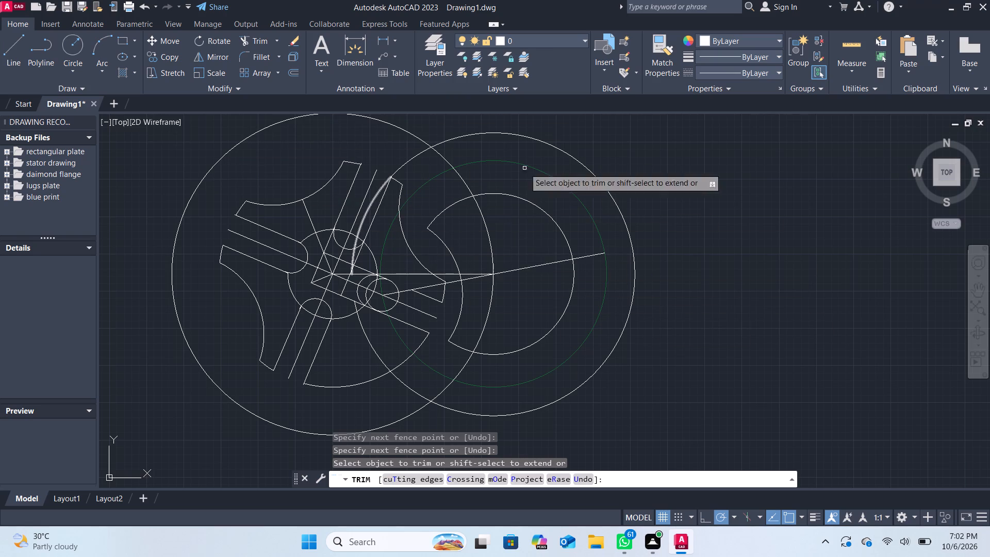
pyautogui.click(311, 217)
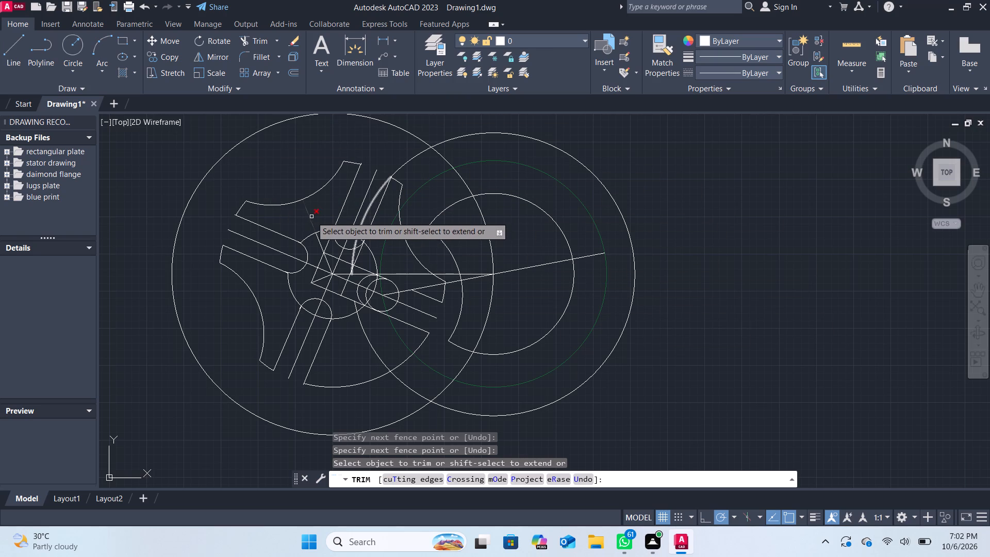
pyautogui.click(321, 243)
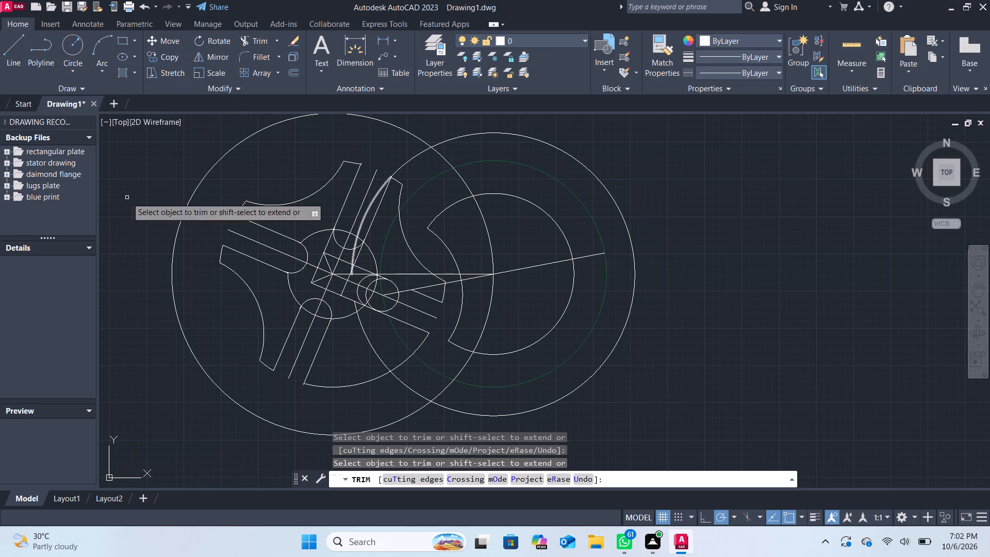
# Mirror the upper-left cut-out arc about a line through the wheel's centre at about 22° onto the lower-right rim, keeping the original.
pyautogui.click(214, 61)
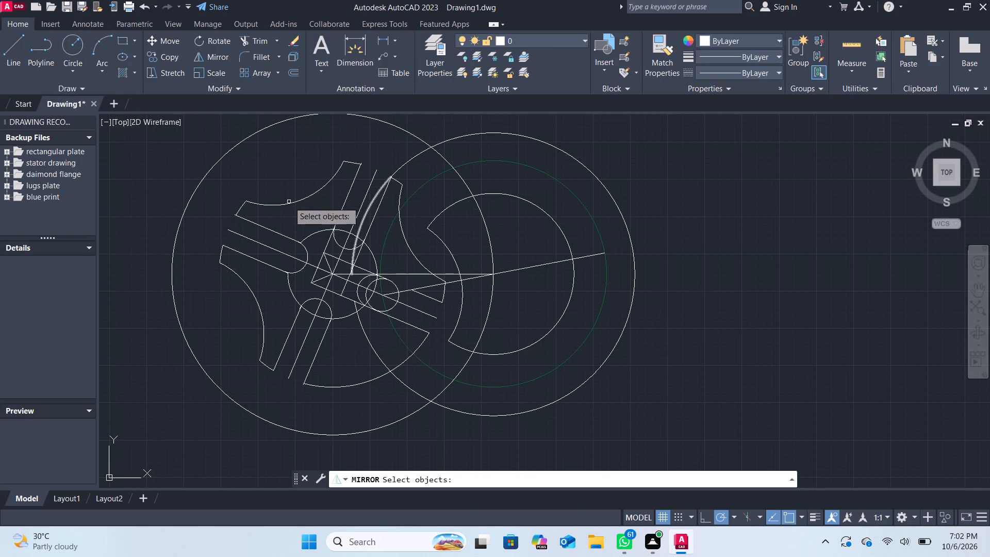
pyautogui.click(289, 202)
pyautogui.press('Return')
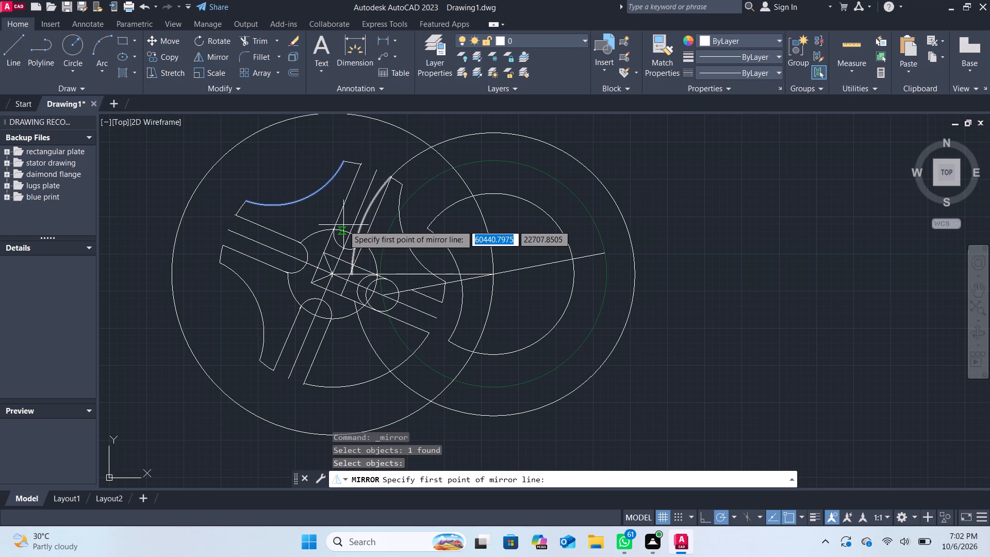
pyautogui.click(335, 276)
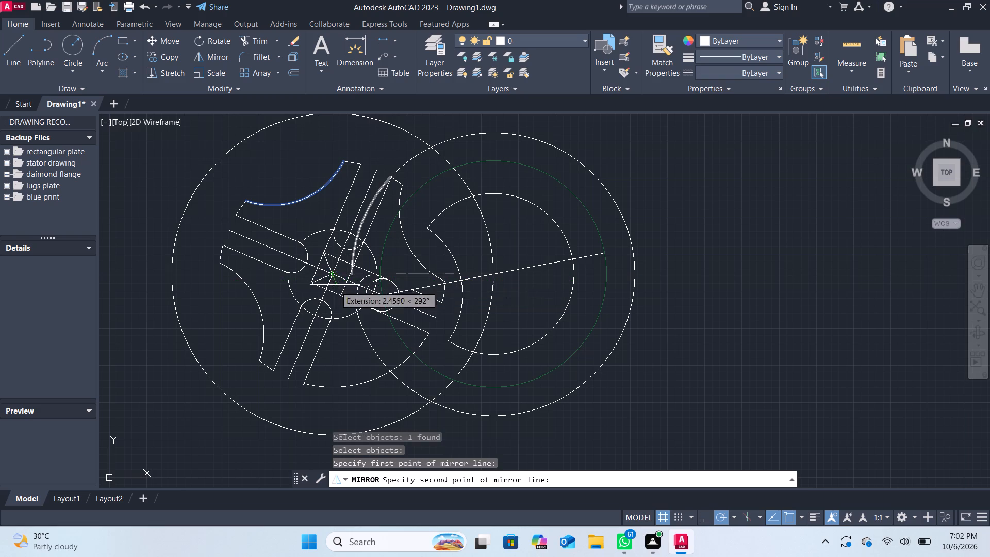
pyautogui.click(401, 250)
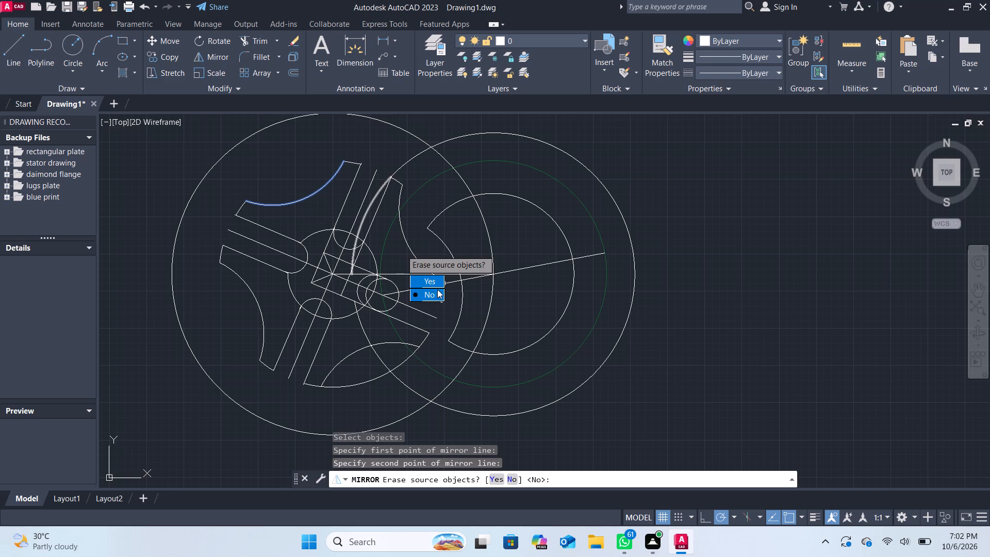
pyautogui.moveTo(436, 290); pyautogui.dragTo(401, 250)
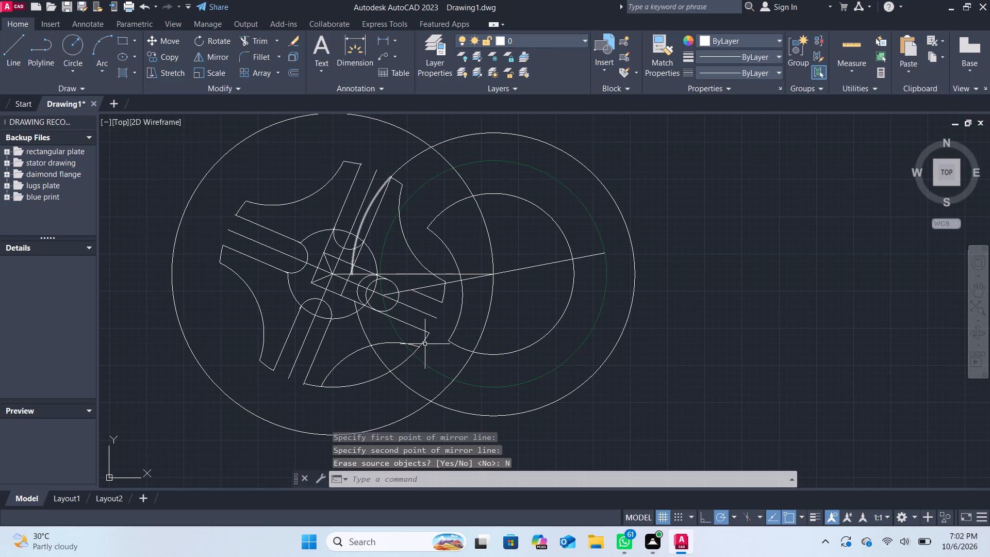
# Trim away the wheel's rim inside the mirrored cut-out arc, including the short stub beyond its end.
pyautogui.scroll(1, 179, 162)
pyautogui.moveTo(562, 263); pyautogui.dragTo(562, 263, button='middle')
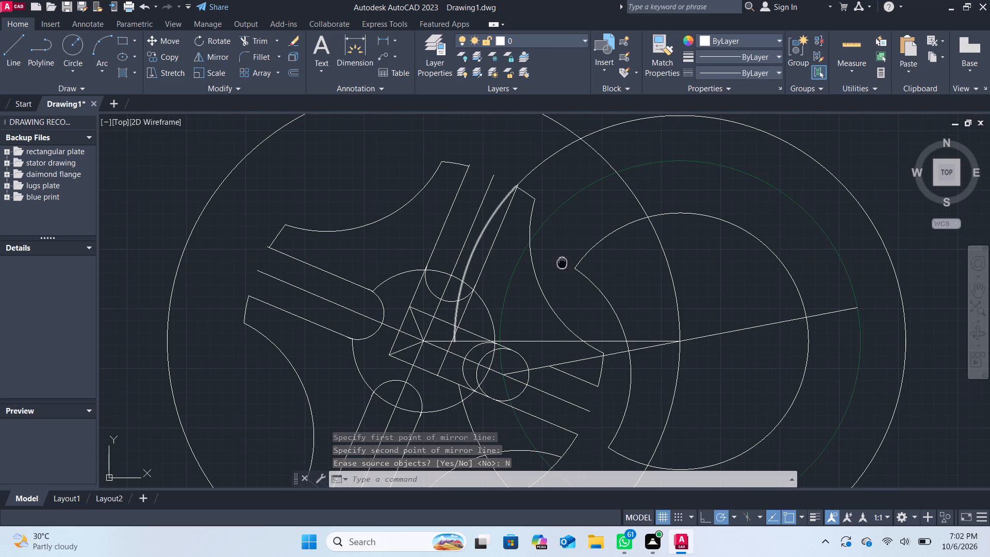
pyautogui.moveTo(562, 263); pyautogui.dragTo(563, 187, button='middle')
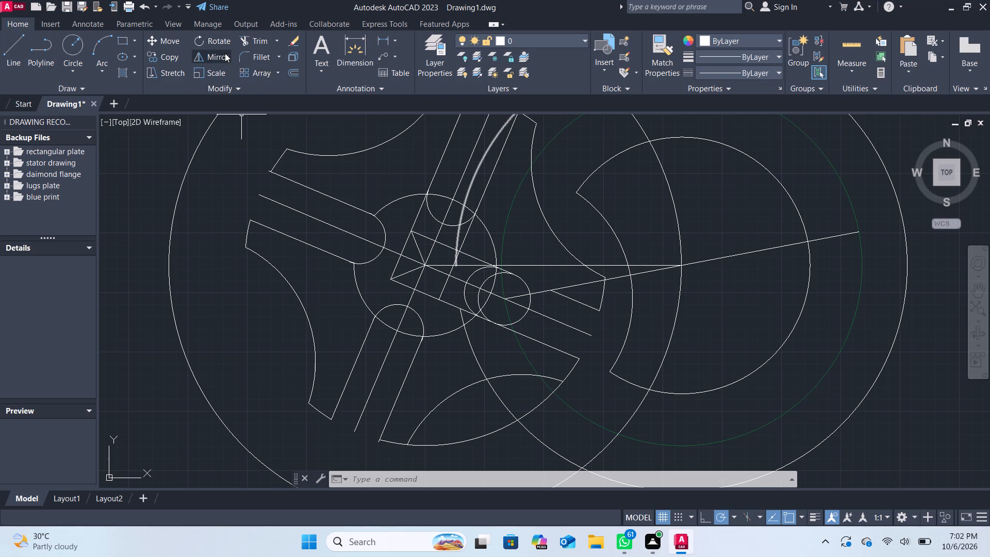
pyautogui.click(261, 42)
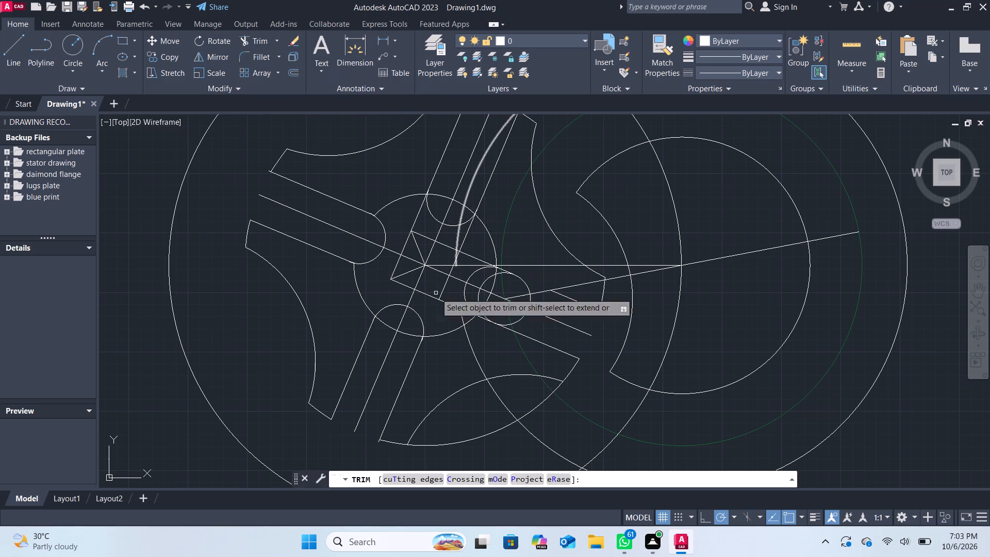
pyautogui.click(534, 410)
pyautogui.click(503, 427)
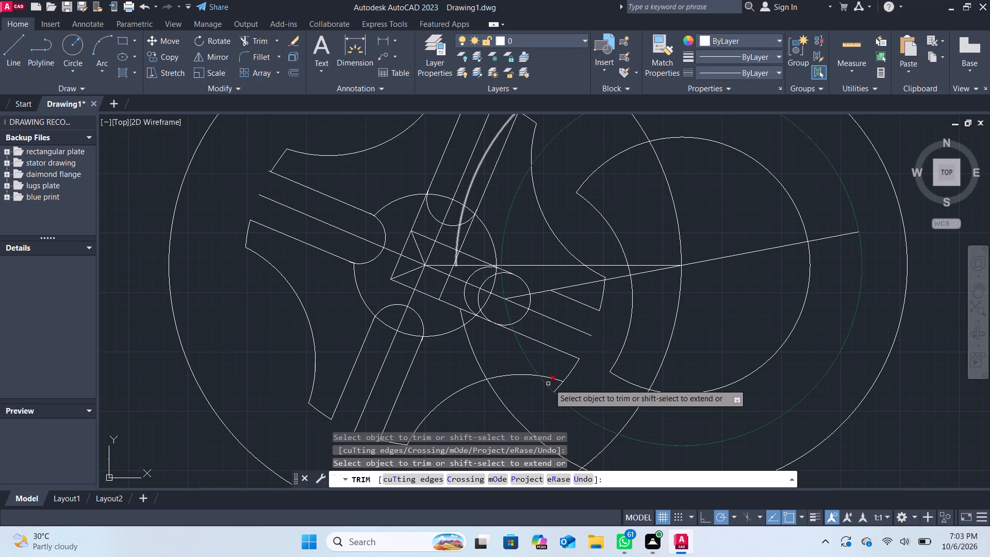
pyautogui.scroll(2, 564, 394)
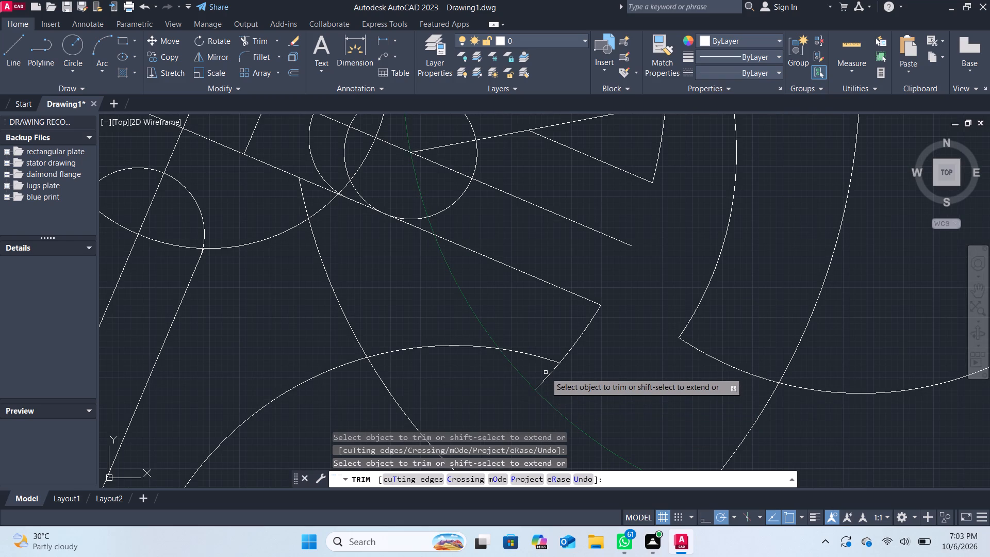
pyautogui.click(547, 376)
# Trim away the upper slot's centreline and its left side line where they run inside the wheel's hub circle.
pyautogui.scroll(-2, 547, 374)
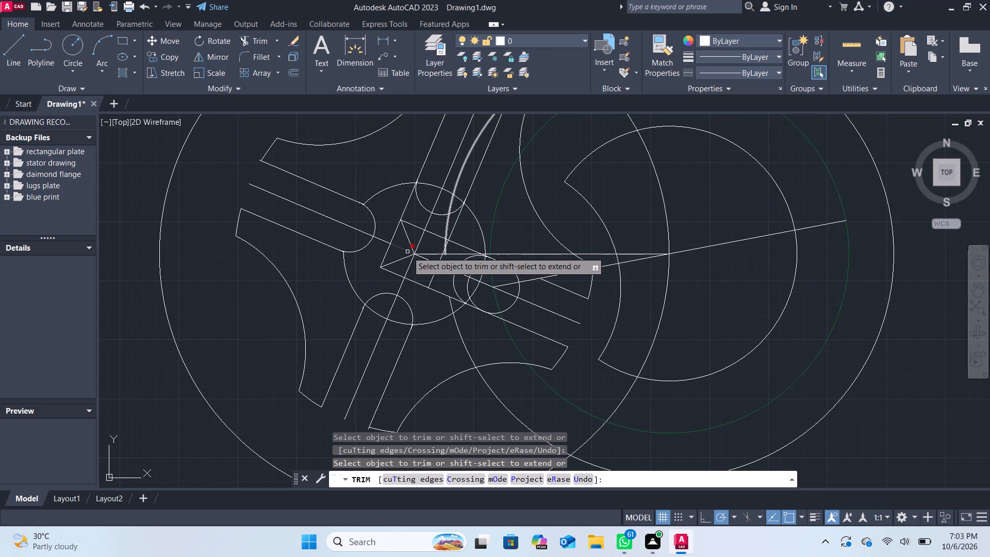
pyautogui.scroll(-1, 407, 252)
pyautogui.click(452, 156)
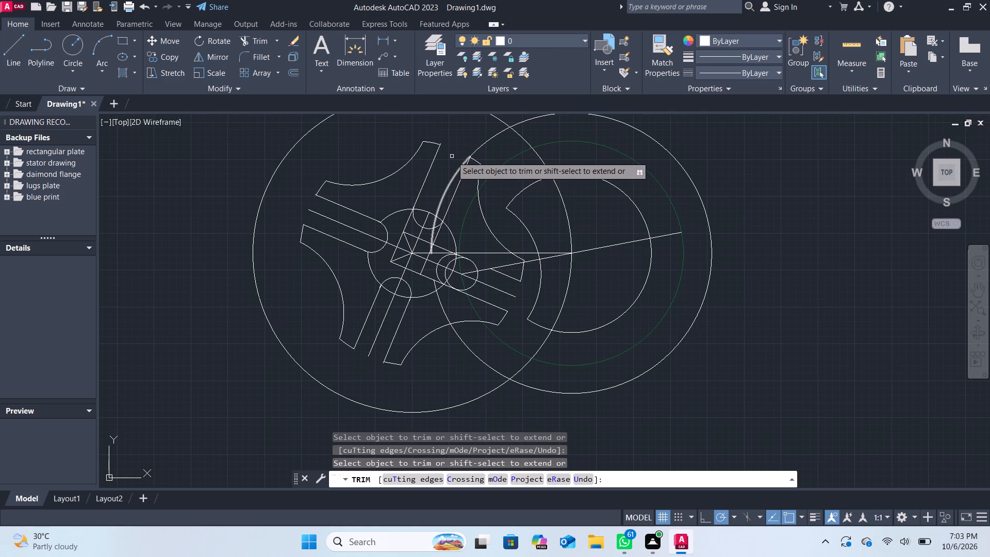
pyautogui.scroll(1, 478, 232)
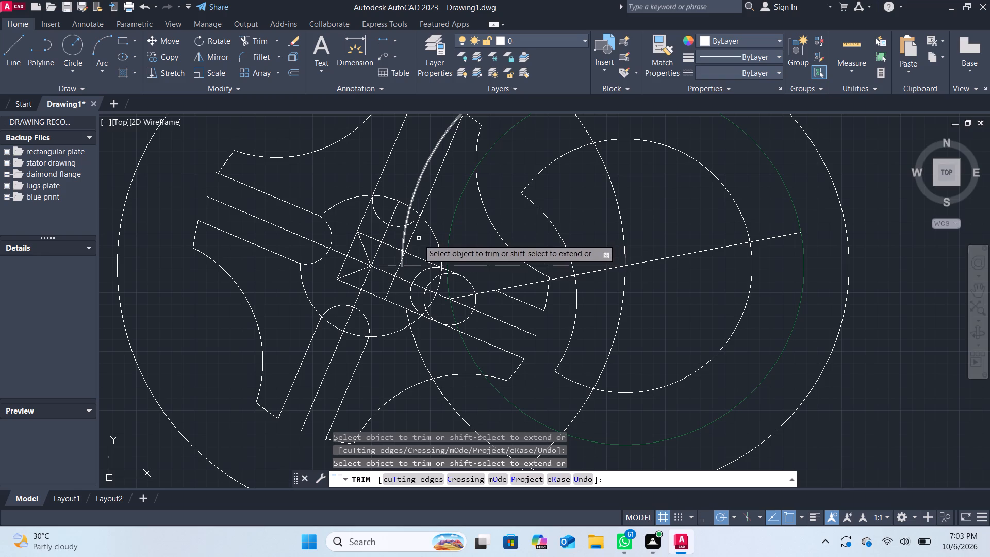
pyautogui.click(374, 267)
pyautogui.click(375, 255)
pyautogui.click(383, 238)
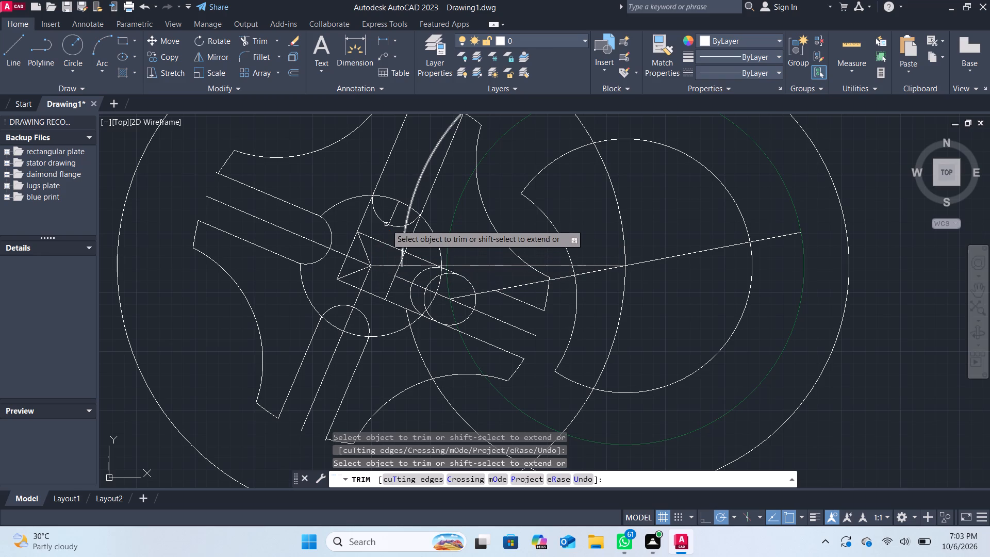
pyautogui.click(392, 217)
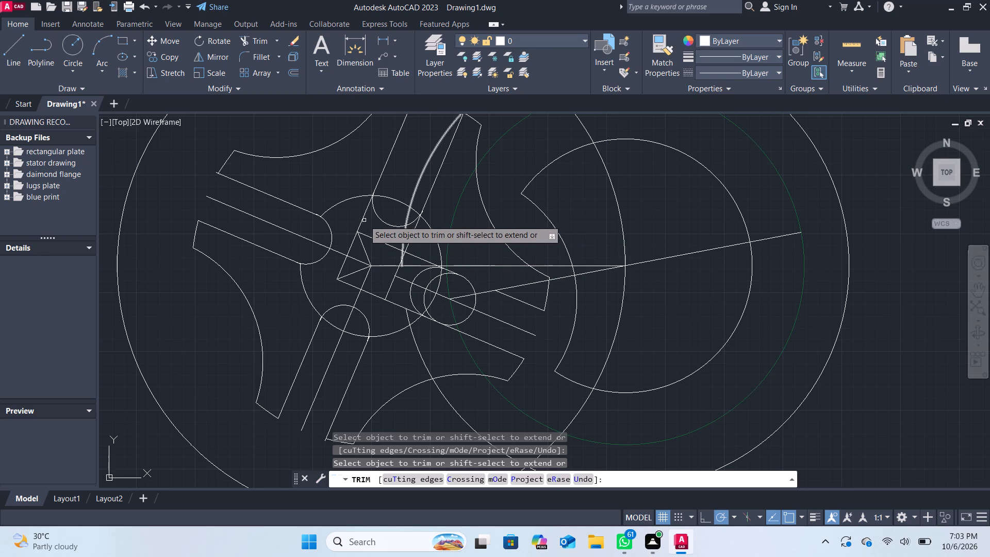
pyautogui.click(364, 218)
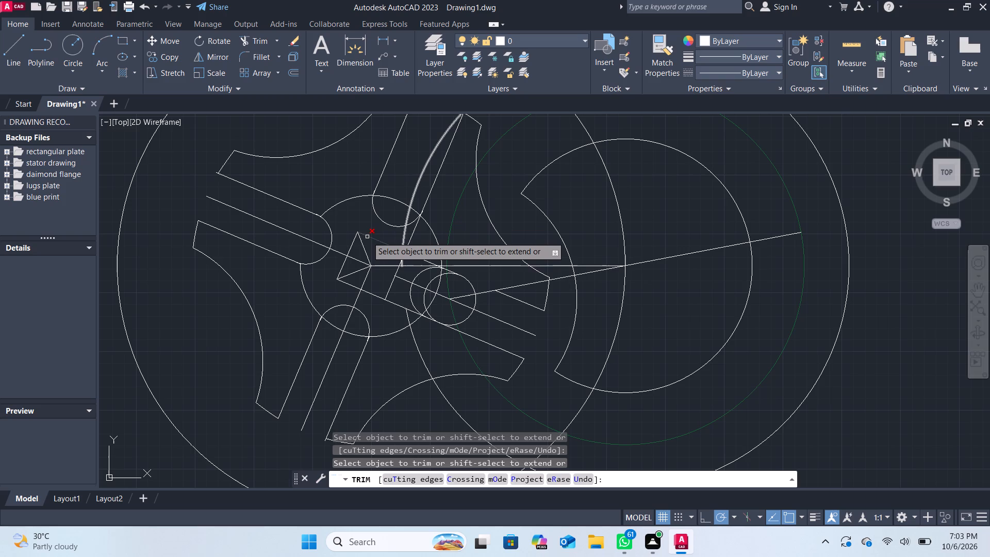
# Trim away the crossing slot and construction lines around the wheel's centre, on its left and lower sides.
pyautogui.click(367, 237)
pyautogui.click(362, 240)
pyautogui.click(356, 240)
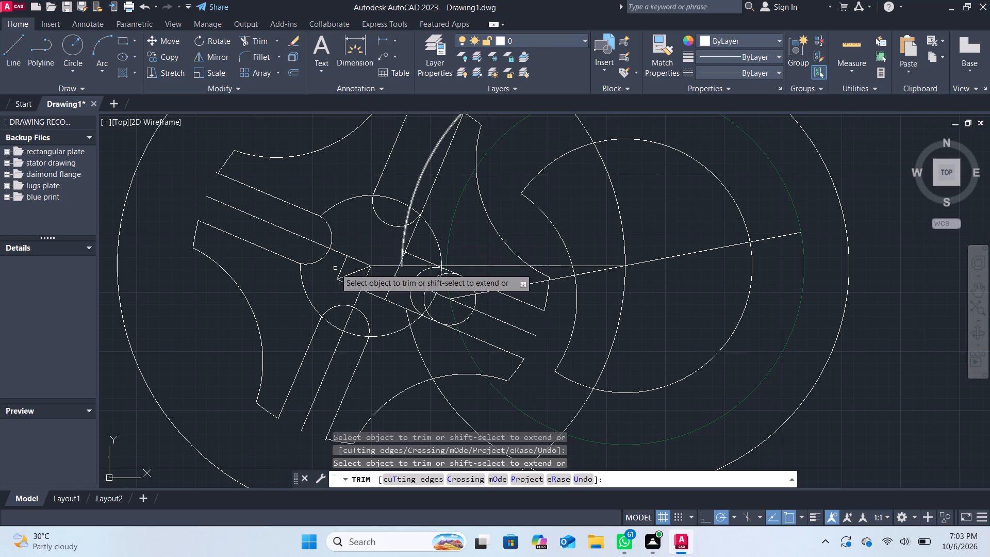
pyautogui.click(348, 258)
pyautogui.click(351, 256)
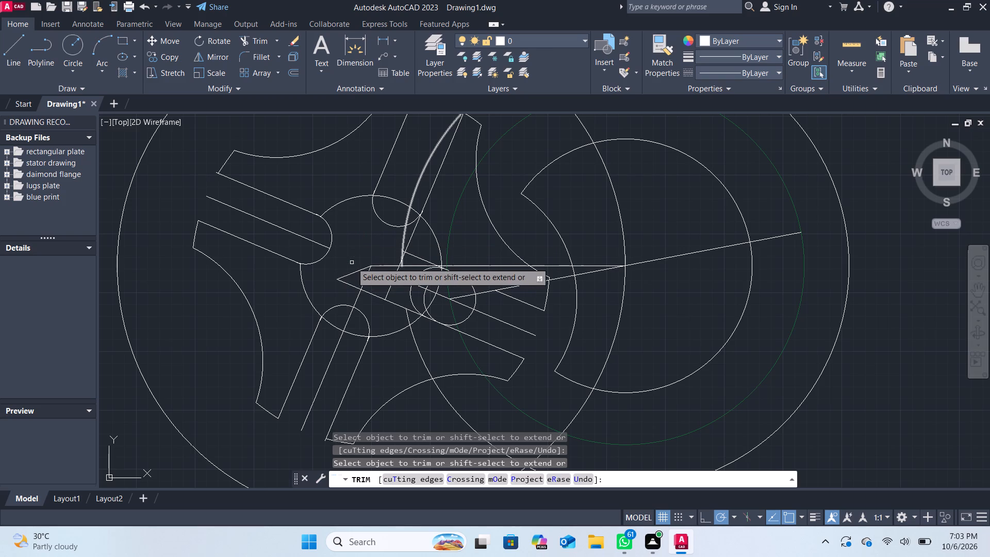
pyautogui.click(355, 274)
pyautogui.click(352, 285)
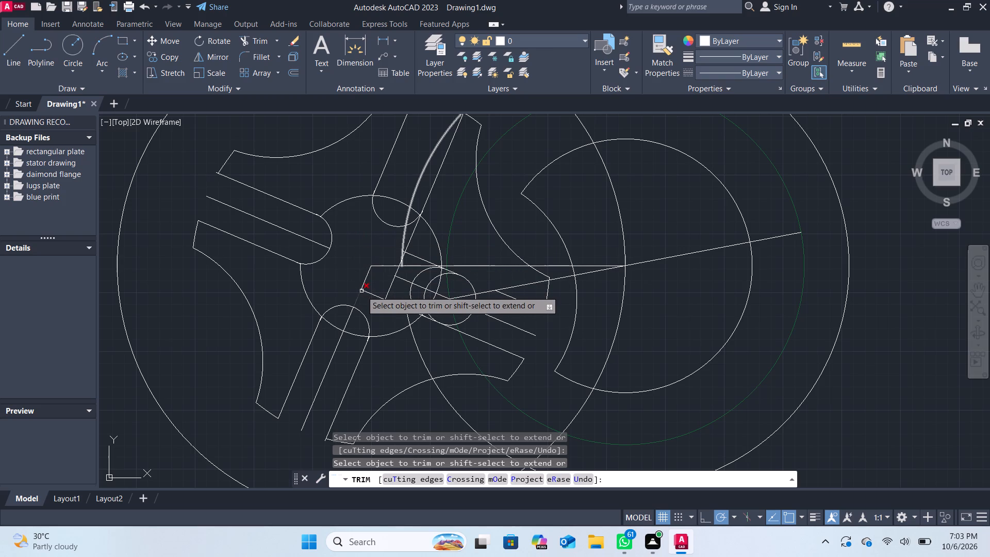
pyautogui.click(361, 291)
pyautogui.click(365, 287)
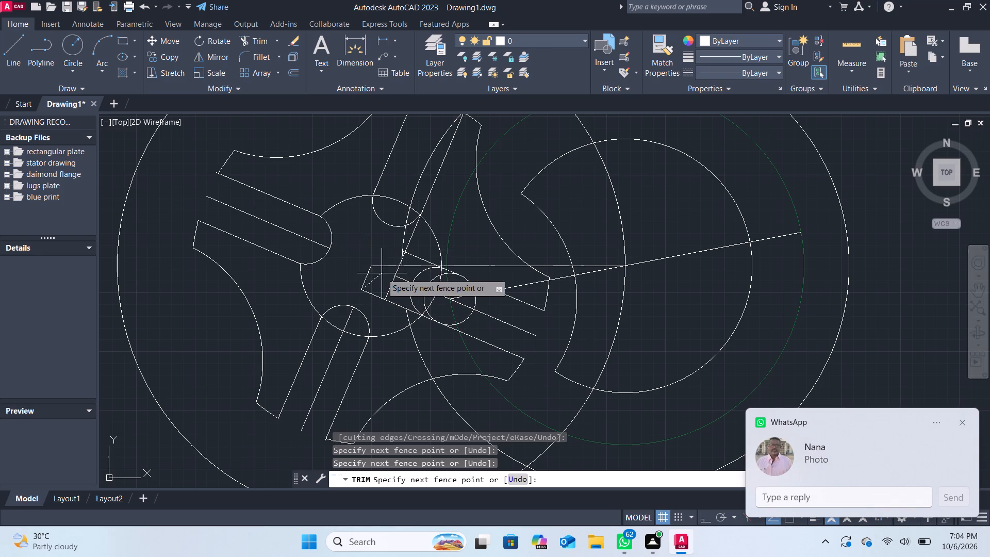
pyautogui.click(376, 297)
pyautogui.click(368, 278)
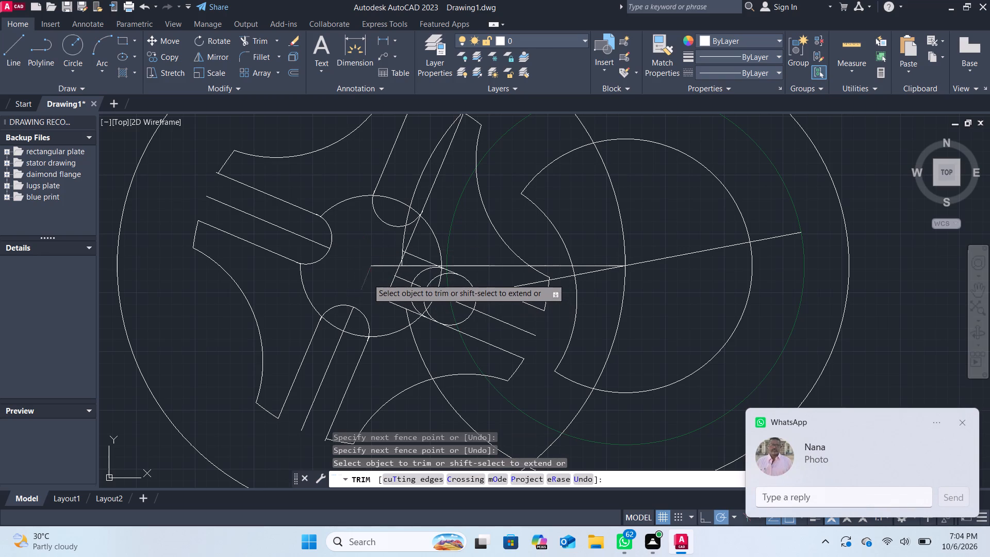
# Trim away the remaining slot lines, horizontal centre line and outer-circle arc inside the hub between the centre and the upper and right slots.
pyautogui.click(390, 264)
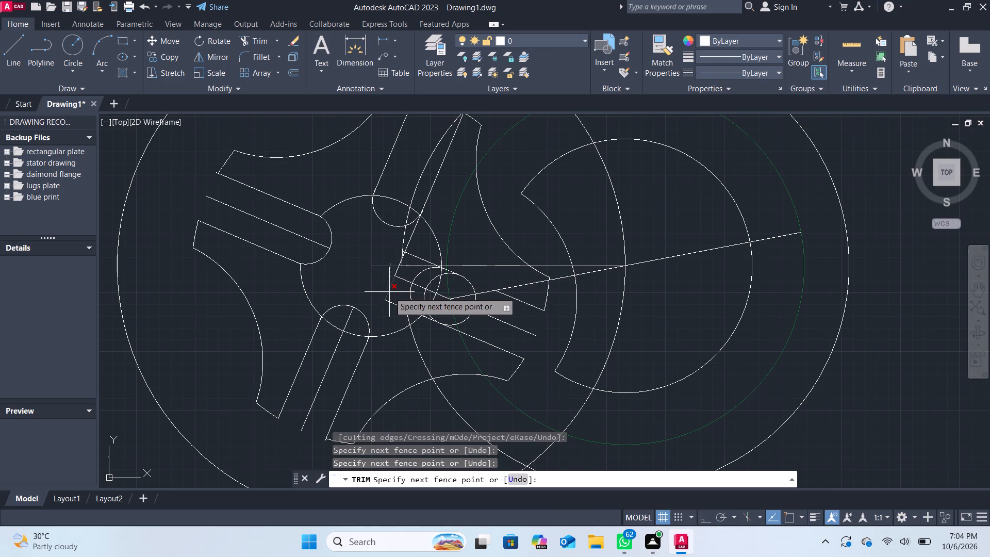
pyautogui.click(389, 292)
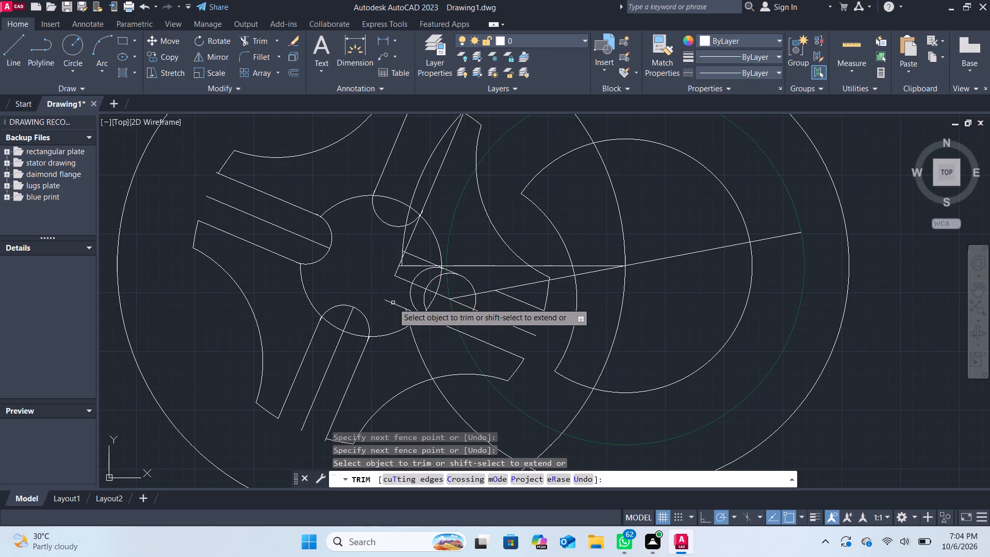
pyautogui.click(393, 305)
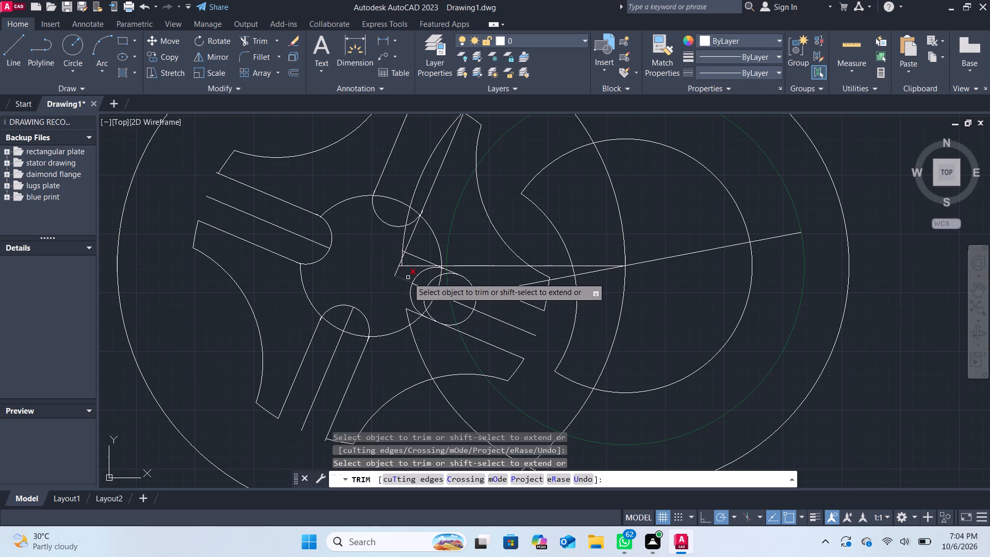
pyautogui.click(412, 237)
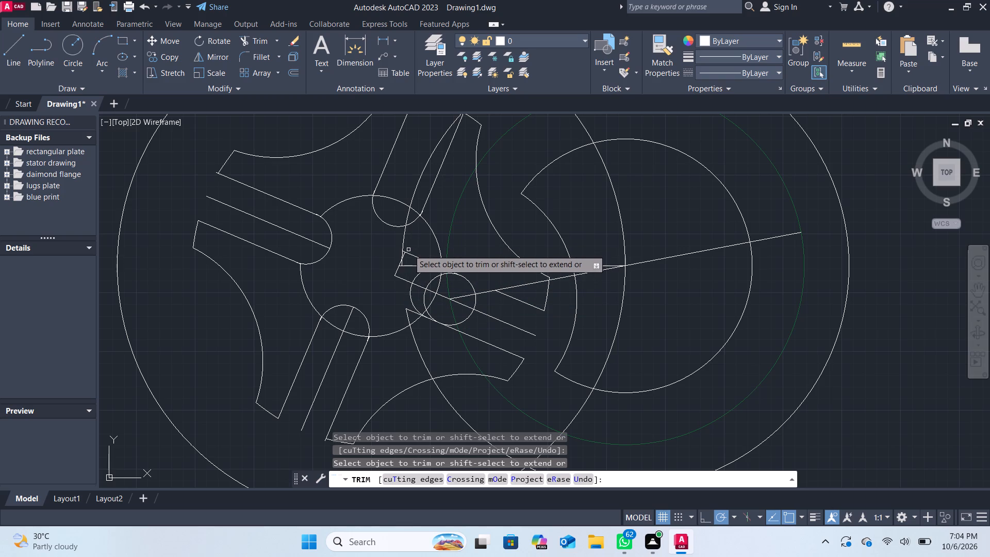
pyautogui.click(406, 216)
pyautogui.click(404, 238)
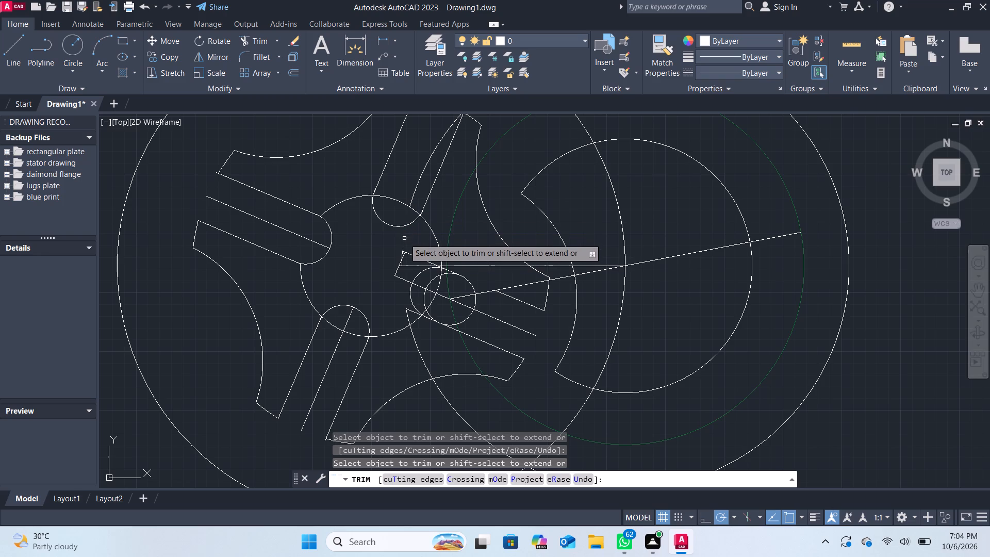
pyautogui.click(402, 280)
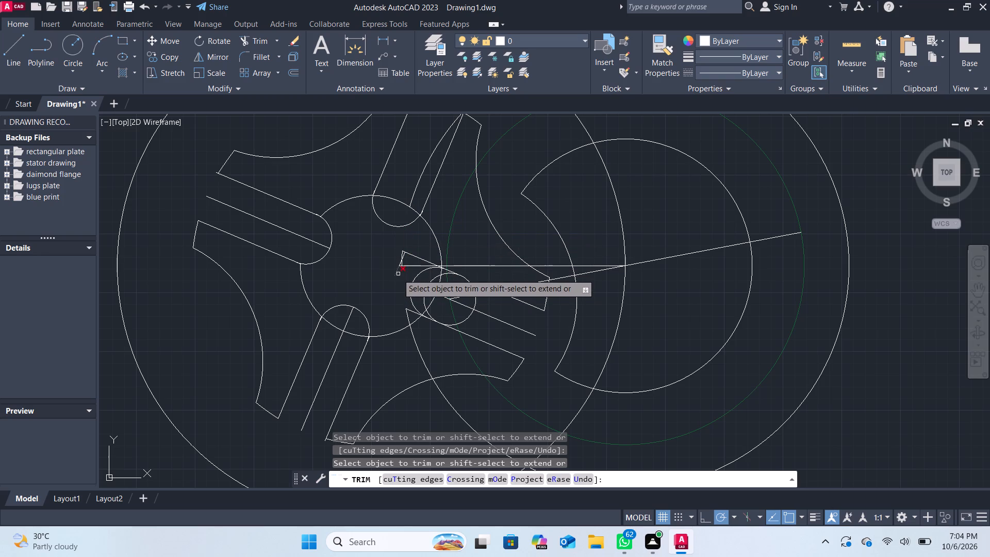
pyautogui.click(394, 272)
pyautogui.click(402, 266)
pyautogui.click(401, 259)
pyautogui.click(403, 254)
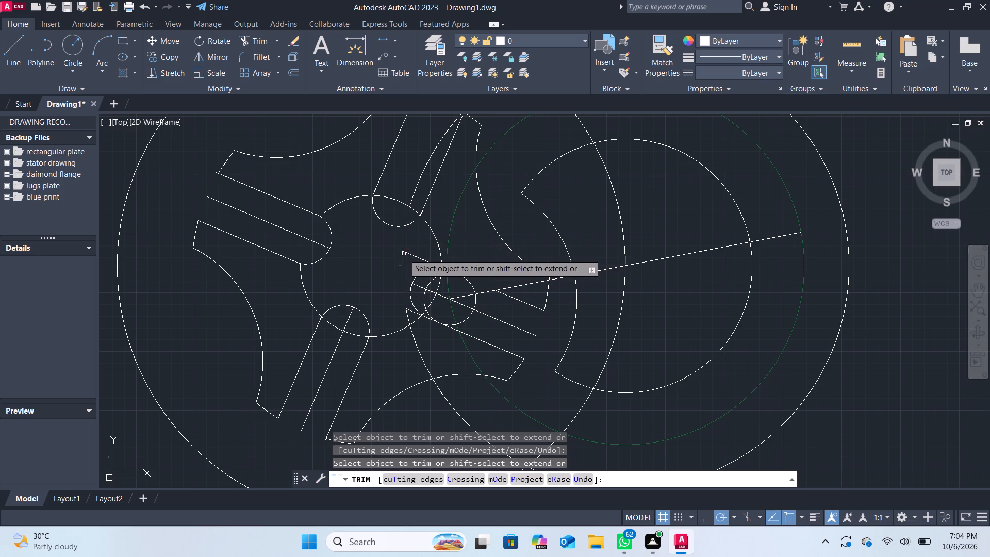
pyautogui.click(407, 252)
pyautogui.click(402, 258)
pyautogui.click(402, 267)
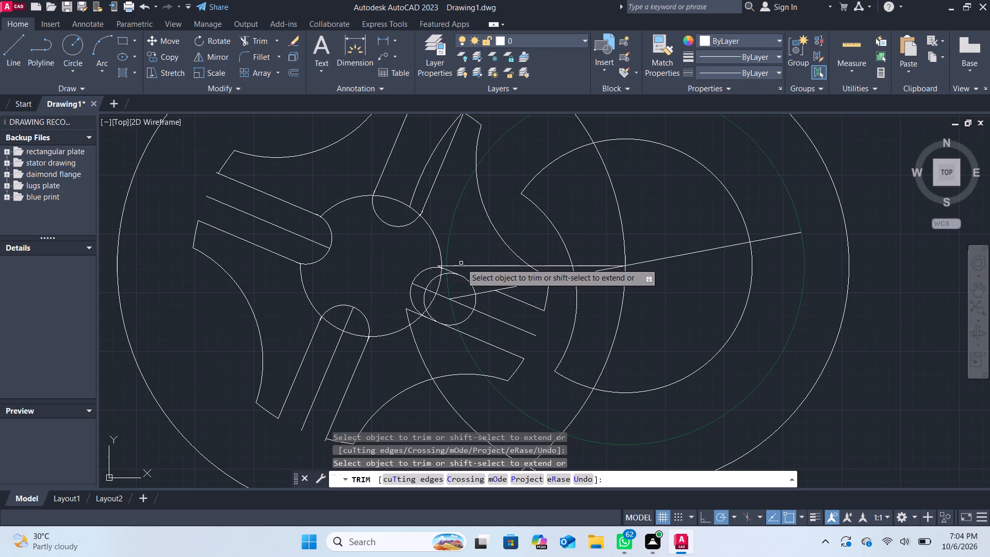
# Trim away the centrelines inside the wheel's left and lower slots.
pyautogui.scroll(1, 460, 268)
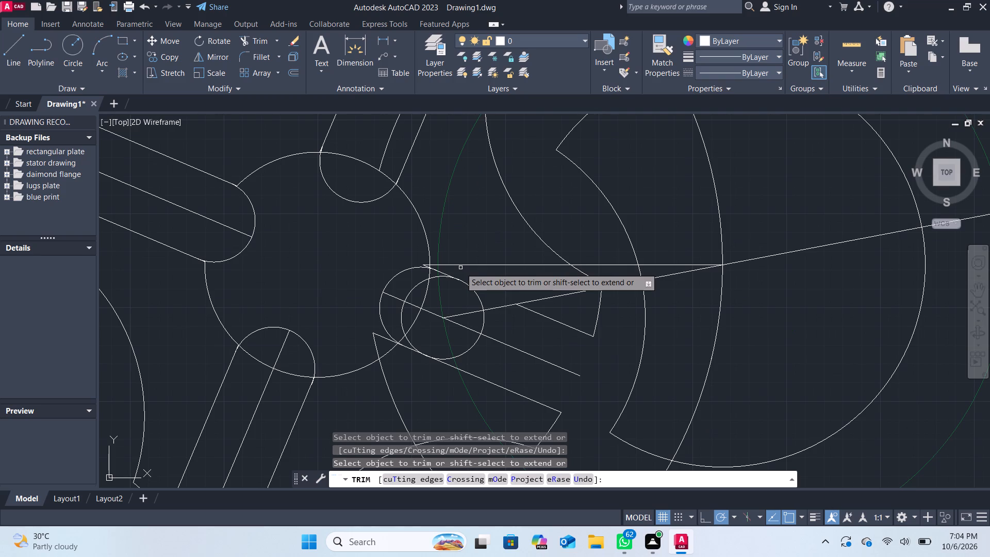
pyautogui.scroll(-1, 356, 356)
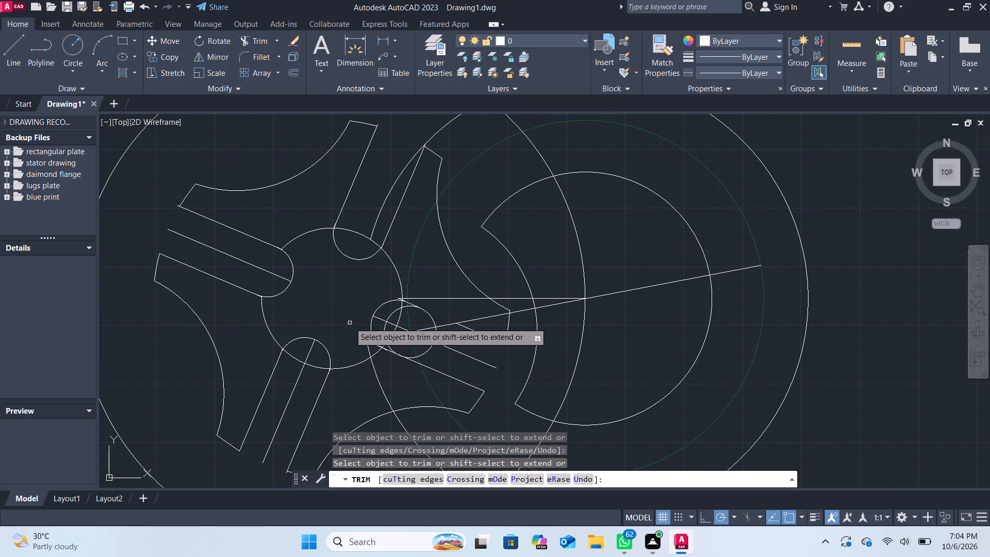
pyautogui.moveTo(346, 313); pyautogui.dragTo(360, 288, button='middle')
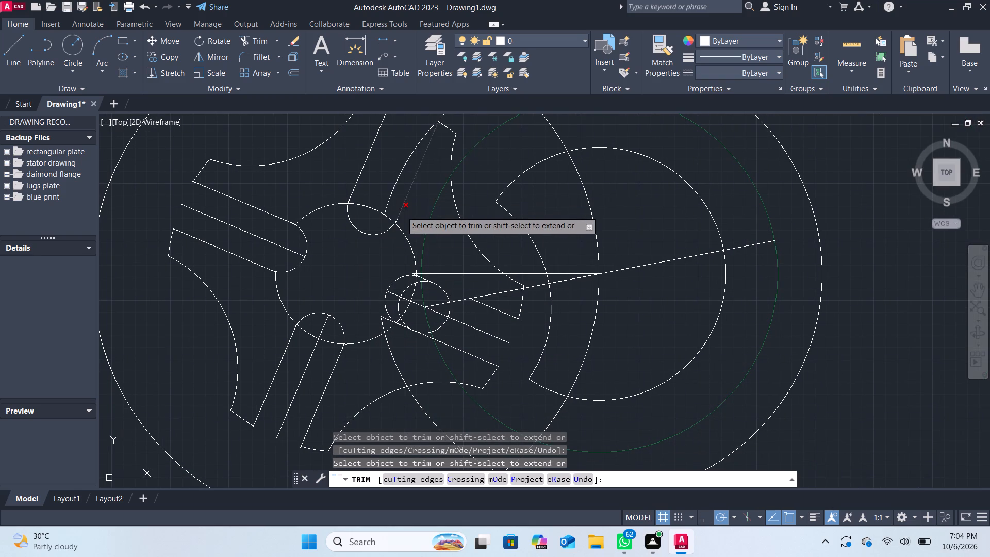
pyautogui.scroll(-2, 401, 211)
pyautogui.scroll(1, 392, 215)
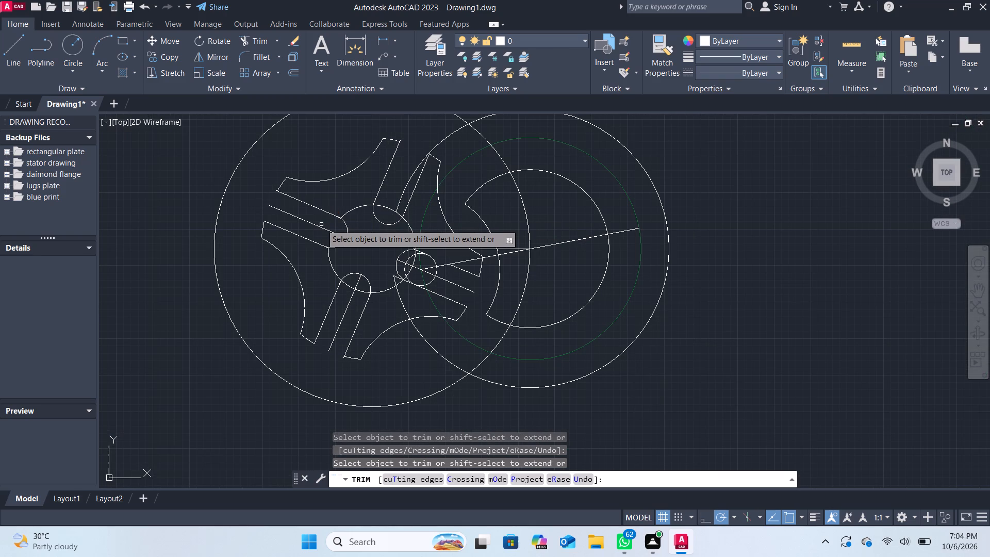
pyautogui.click(324, 227)
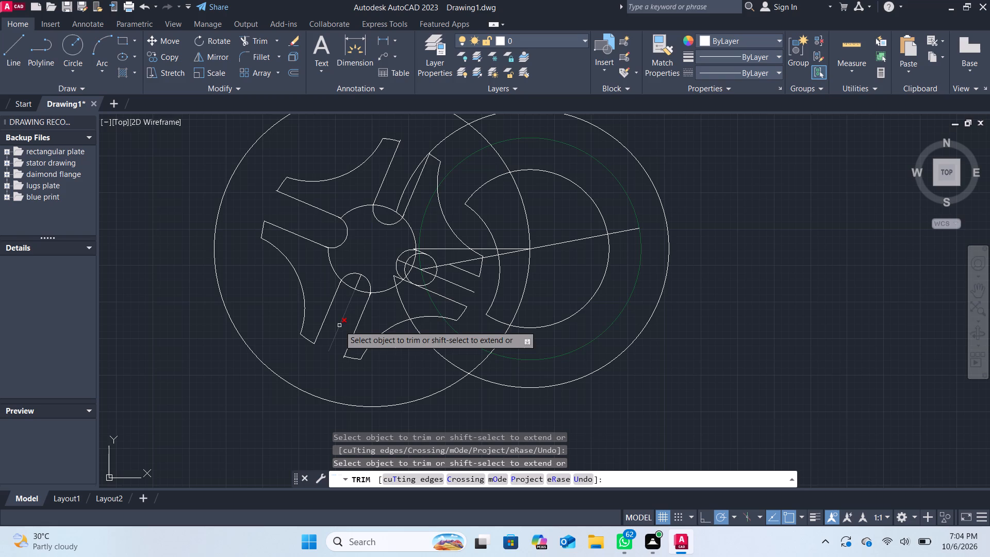
pyautogui.click(340, 324)
pyautogui.click(360, 282)
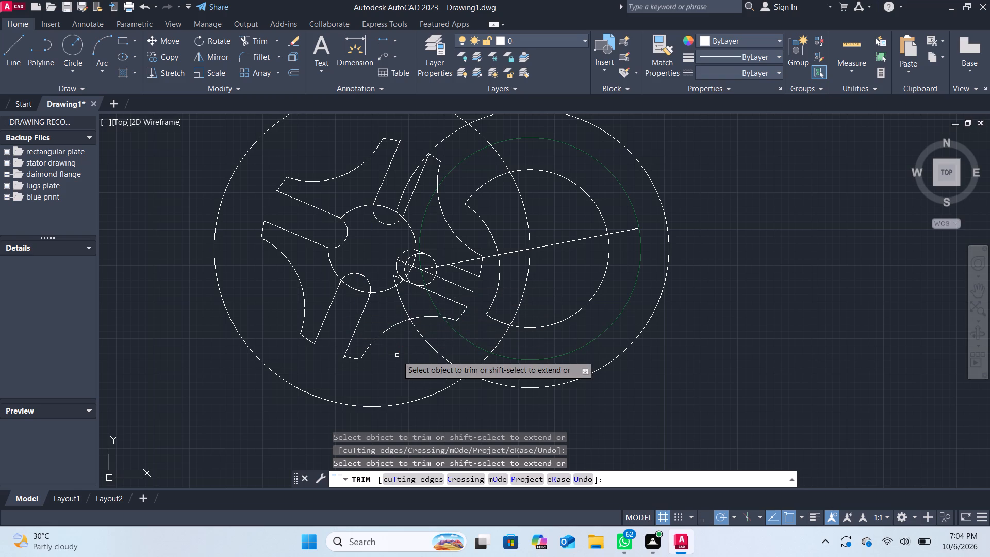
# Trim the driving wheel's outer circle between the right slot and lower-right cut-out, and the slot's lower line inside the hub.
pyautogui.scroll(2, 412, 323)
pyautogui.scroll(-1, 412, 323)
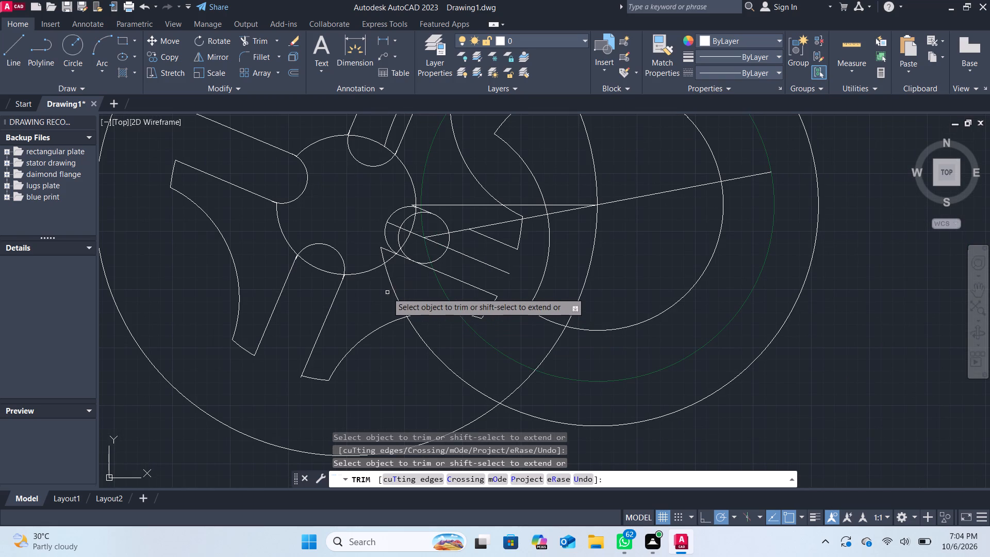
pyautogui.click(391, 290)
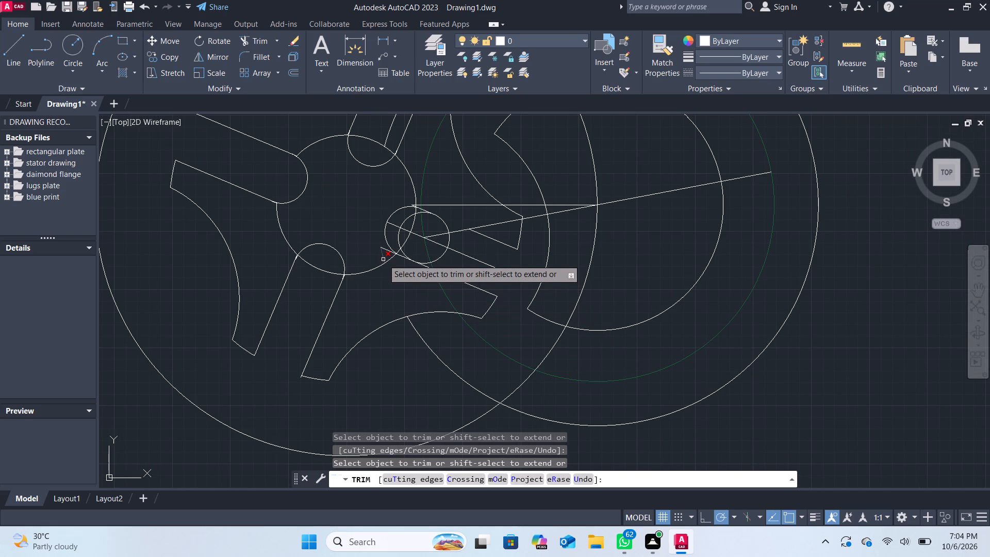
pyautogui.click(383, 259)
pyautogui.scroll(2, 399, 289)
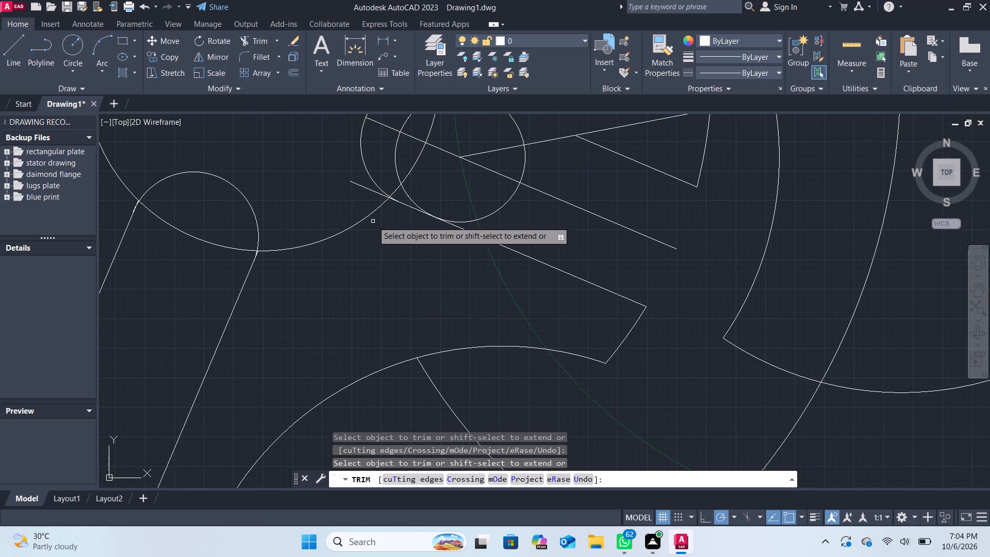
pyautogui.click(369, 191)
pyautogui.scroll(-1, 450, 214)
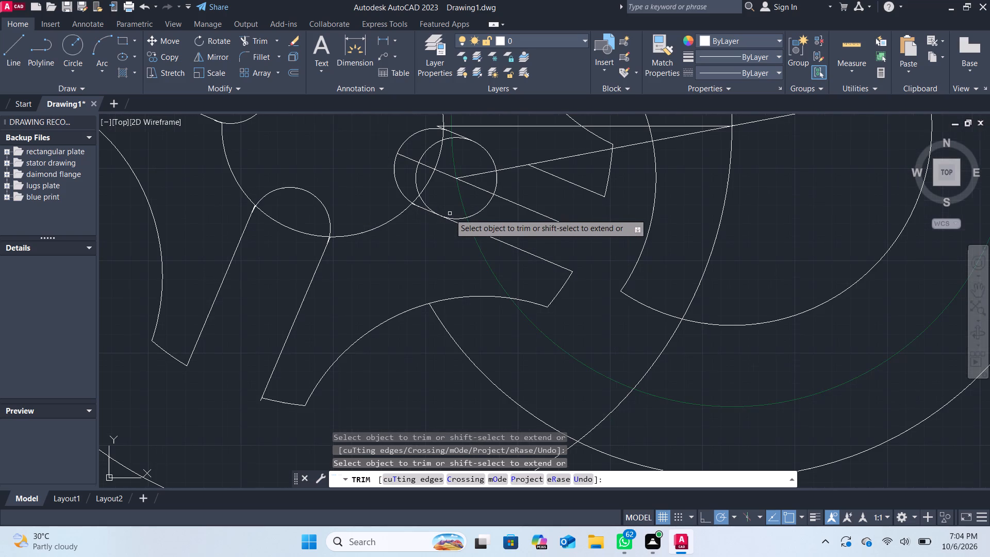
# Trim the horizontal centre line's stub inside the hub circle and the end of the right slot's upper line beyond its rounded end.
pyautogui.moveTo(456, 157); pyautogui.dragTo(456, 158, button='middle')
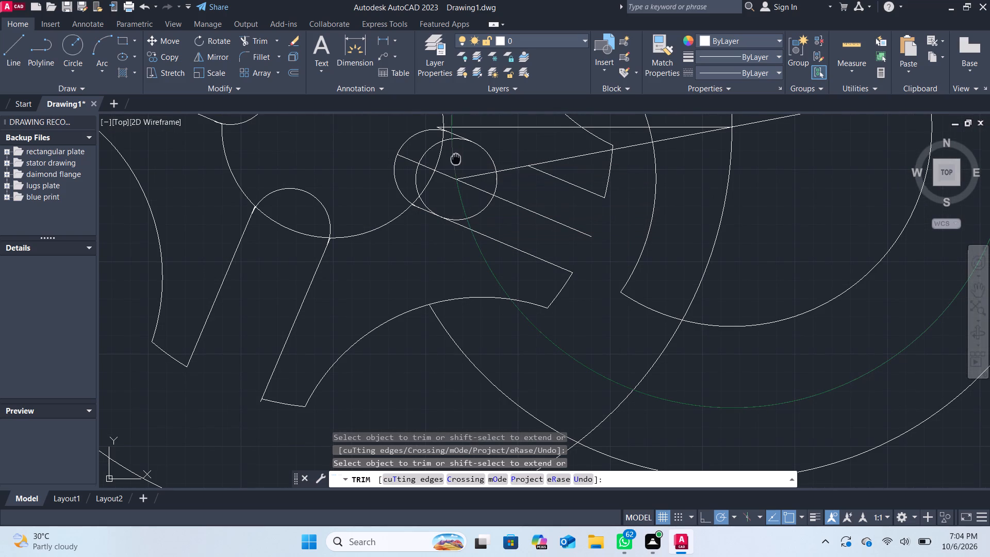
pyautogui.moveTo(456, 158); pyautogui.dragTo(457, 215, button='middle')
pyautogui.scroll(3, 433, 168)
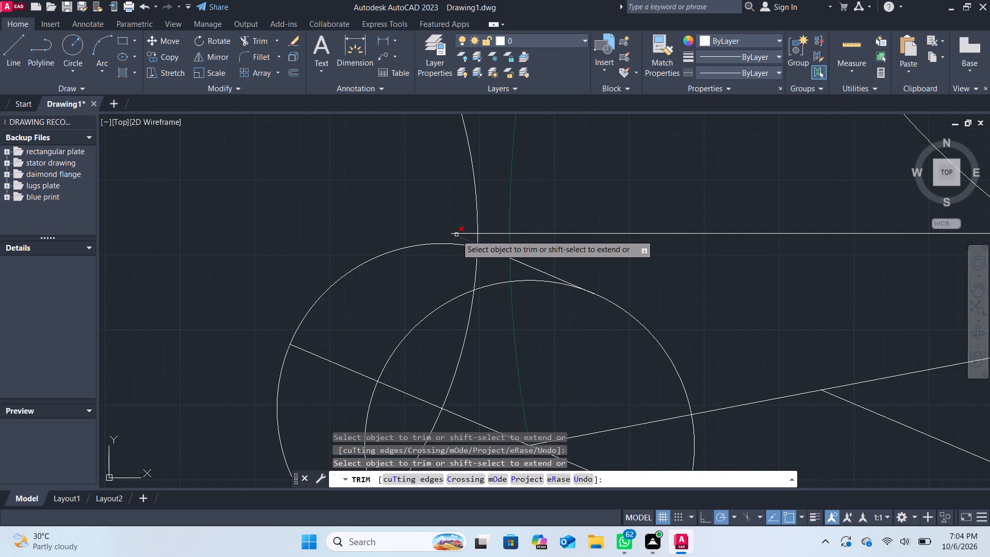
pyautogui.click(459, 236)
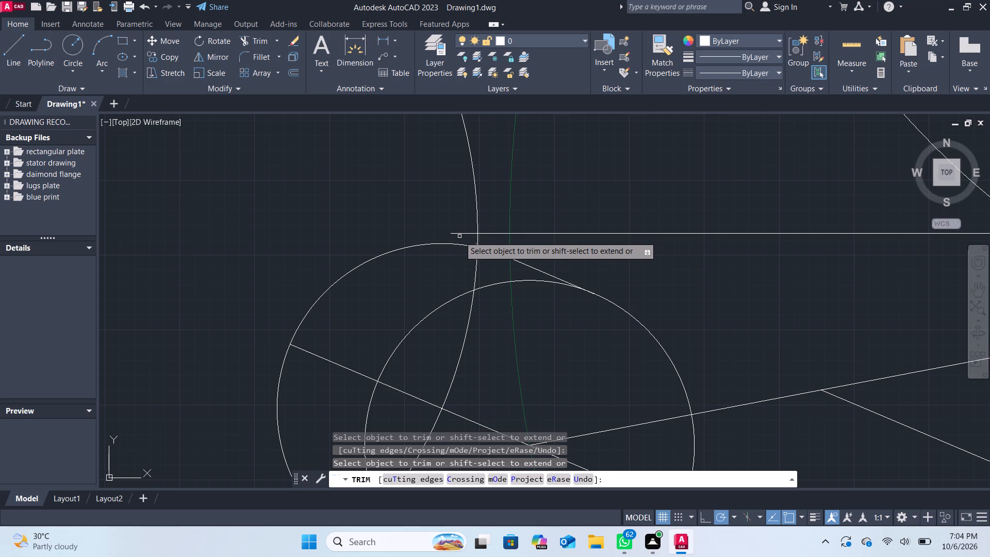
pyautogui.scroll(1, 491, 256)
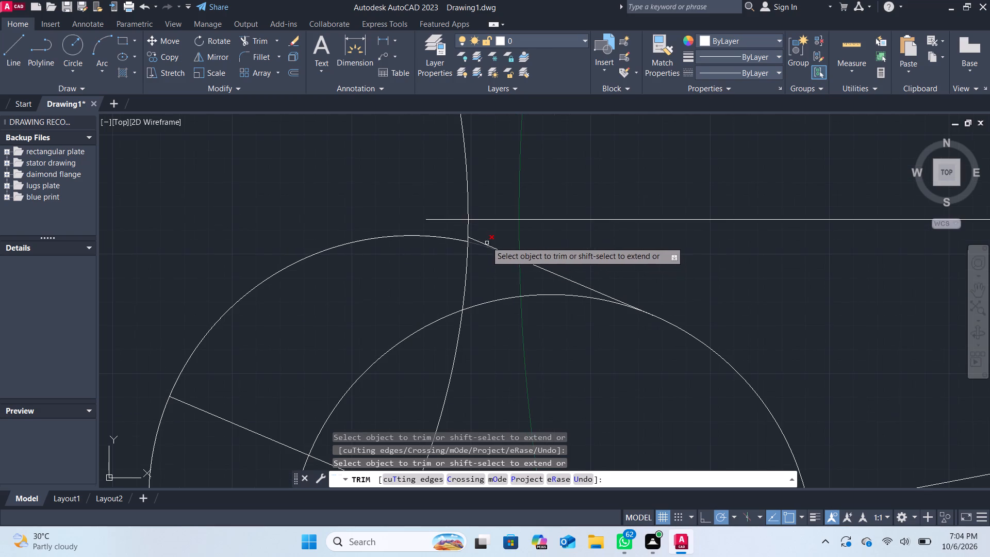
pyautogui.click(454, 214)
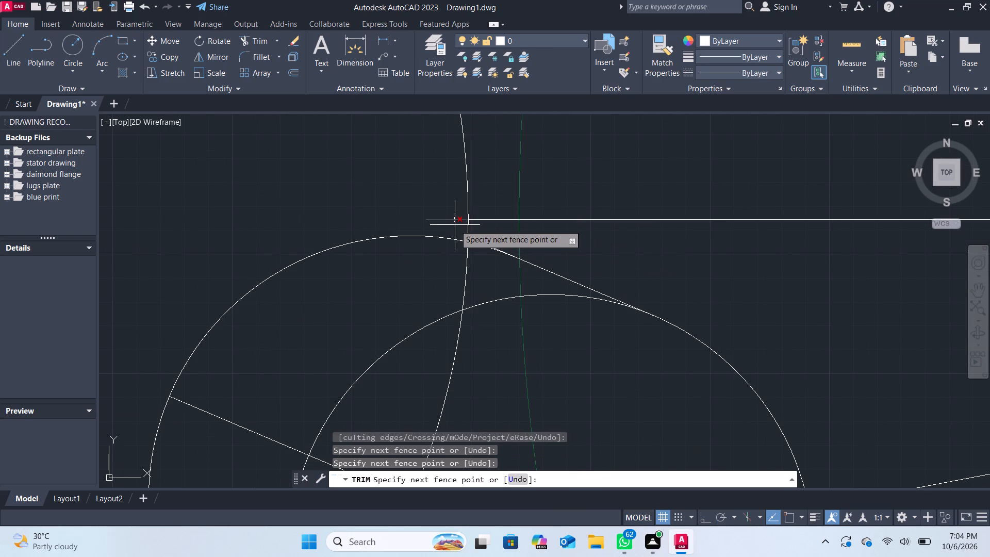
pyautogui.click(454, 224)
pyautogui.scroll(2, 481, 241)
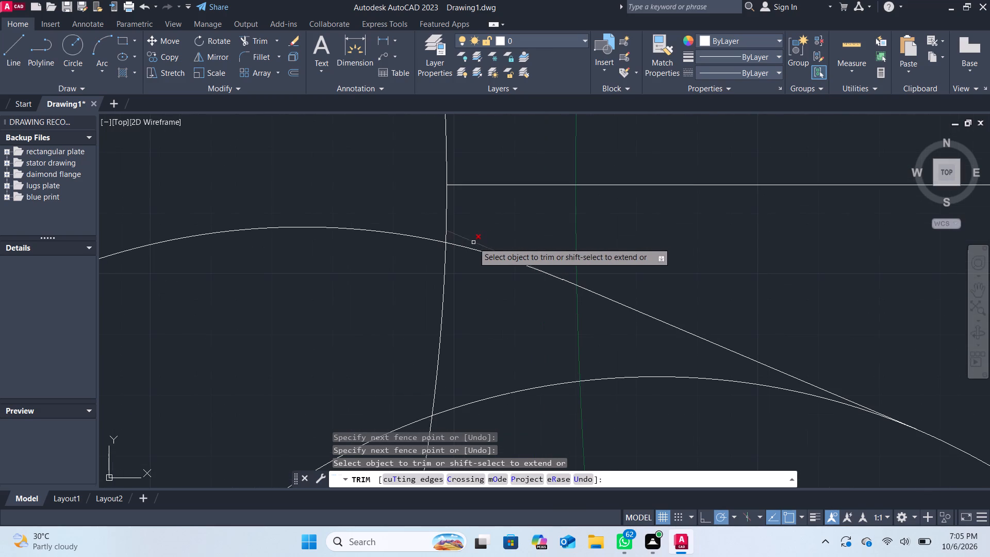
pyautogui.click(473, 242)
pyautogui.scroll(-6, 535, 195)
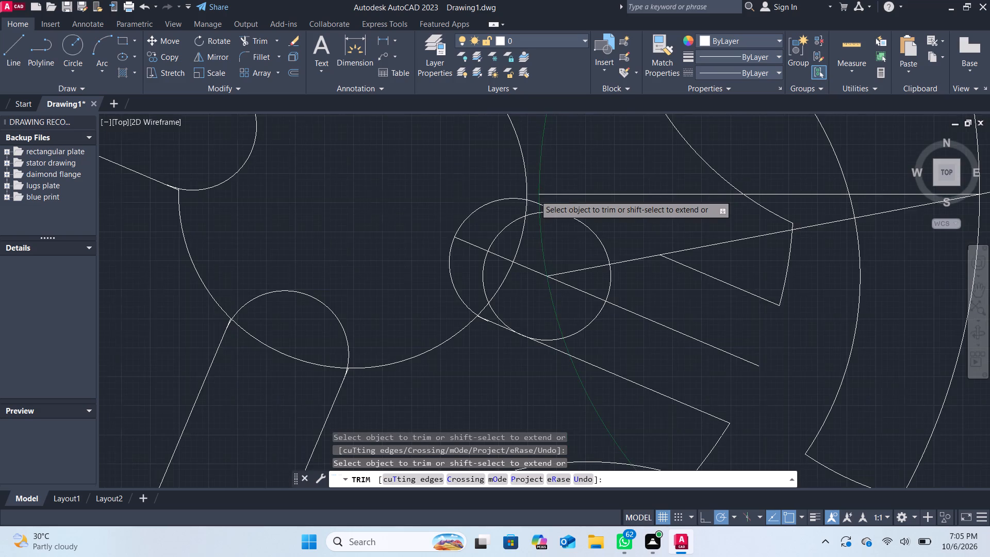
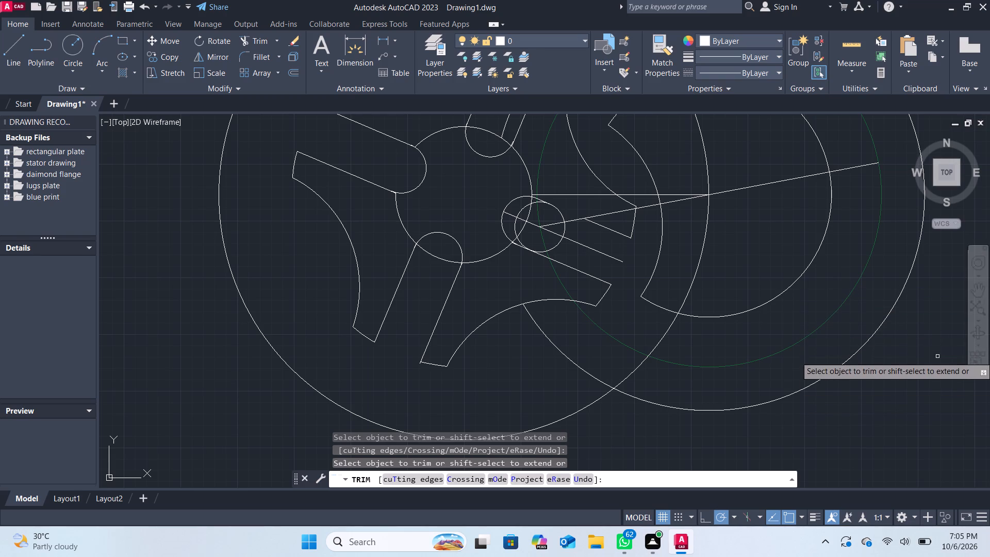
# Trim the short end of the right slot's centreline that lies inside the hub circle.
pyautogui.scroll(-1, 798, 333)
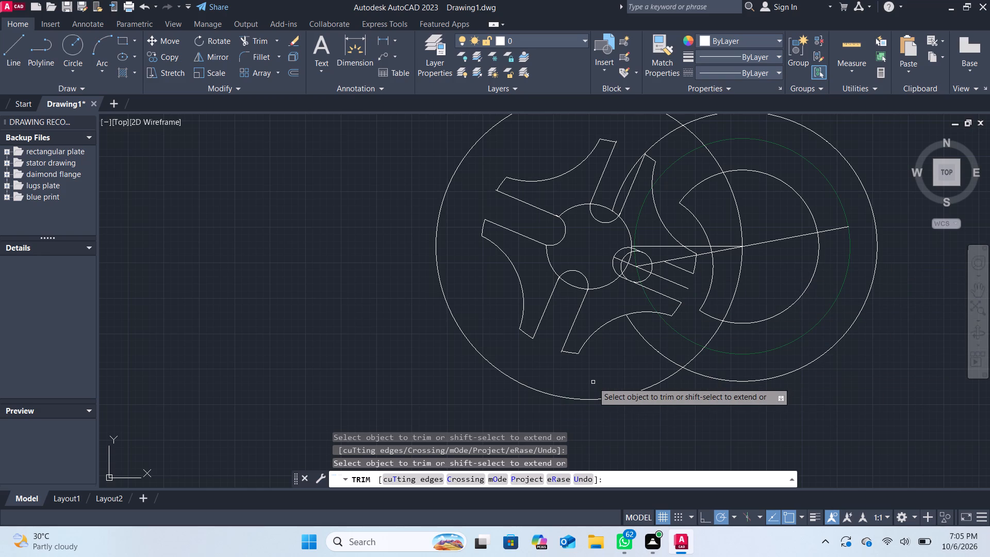
pyautogui.scroll(-1, 592, 375)
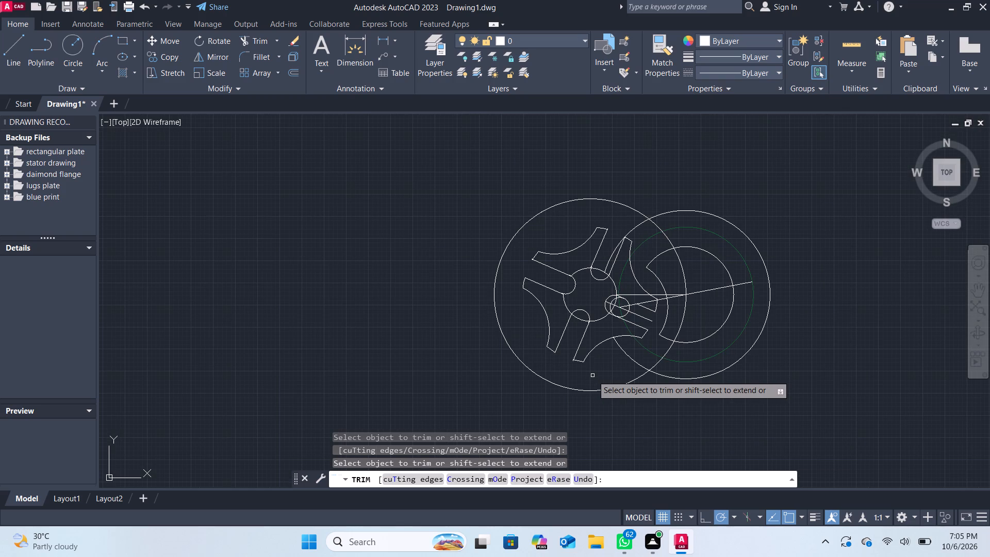
pyautogui.scroll(-1, 592, 375)
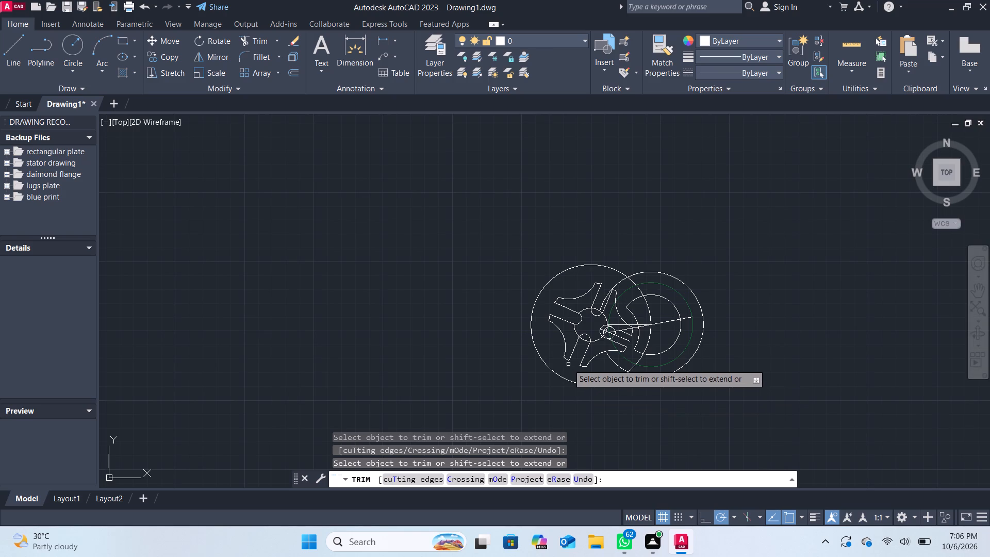
pyautogui.scroll(2, 826, 290)
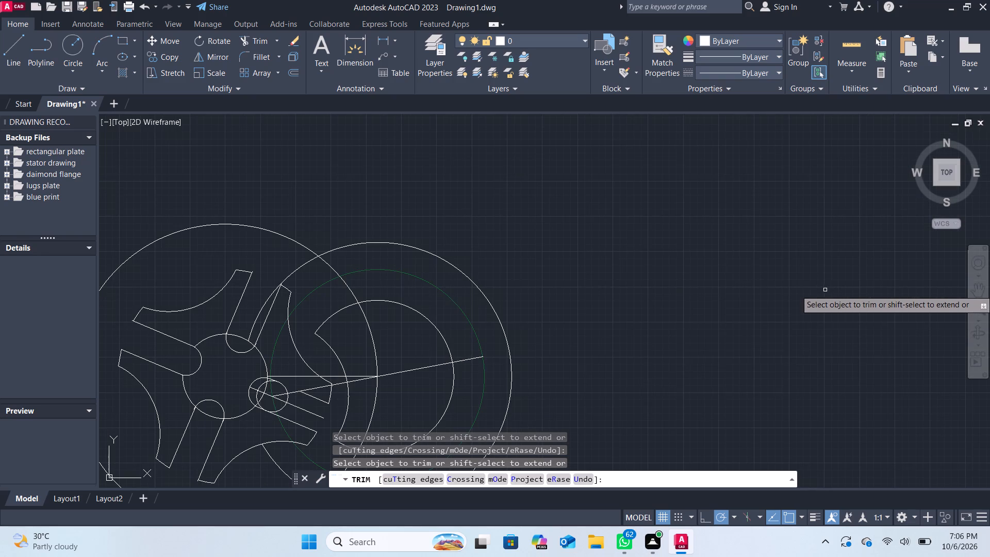
pyautogui.moveTo(614, 376); pyautogui.dragTo(753, 306, button='middle')
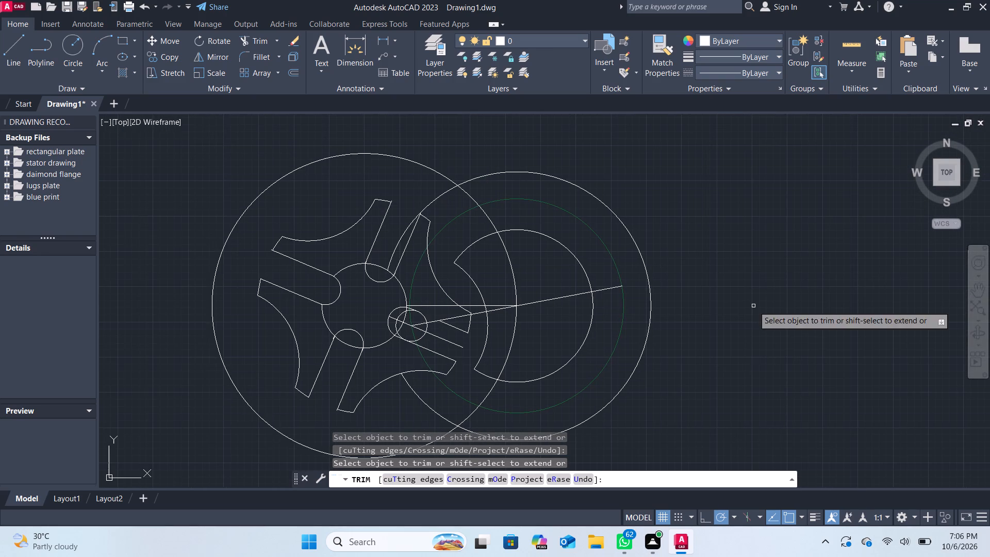
pyautogui.scroll(1, 737, 344)
pyautogui.scroll(-1, 734, 345)
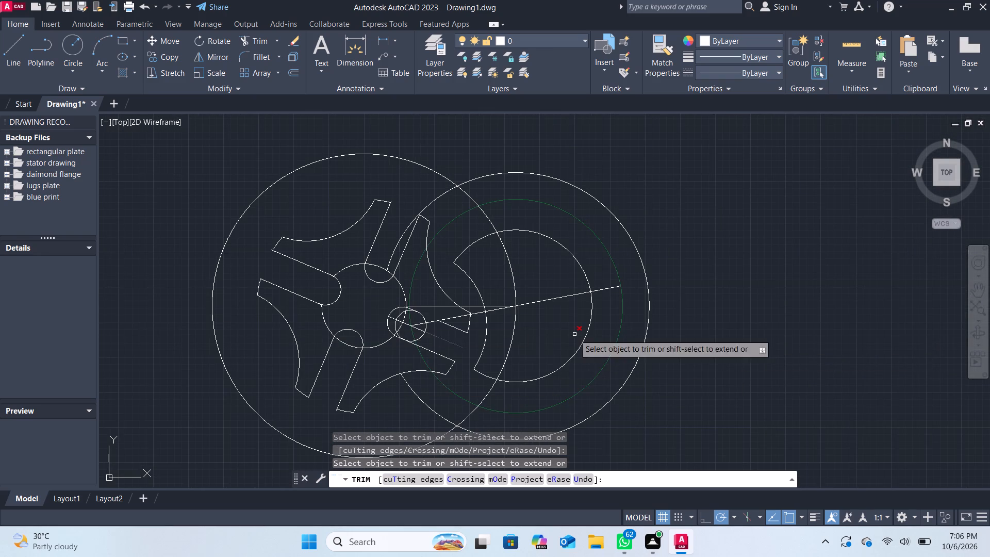
pyautogui.scroll(1, 532, 347)
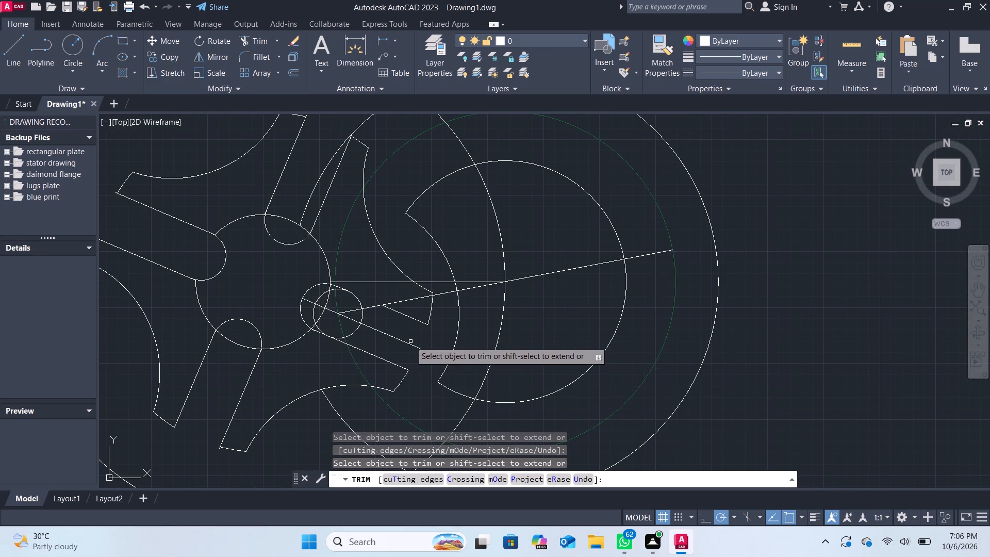
pyautogui.scroll(2, 351, 359)
pyautogui.click(246, 212)
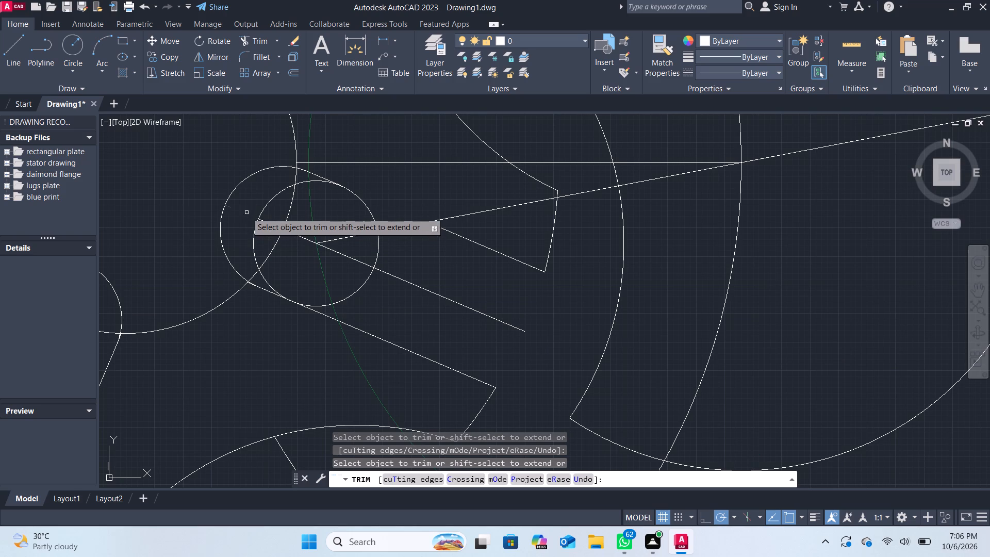
pyautogui.click(274, 222)
pyautogui.click(271, 225)
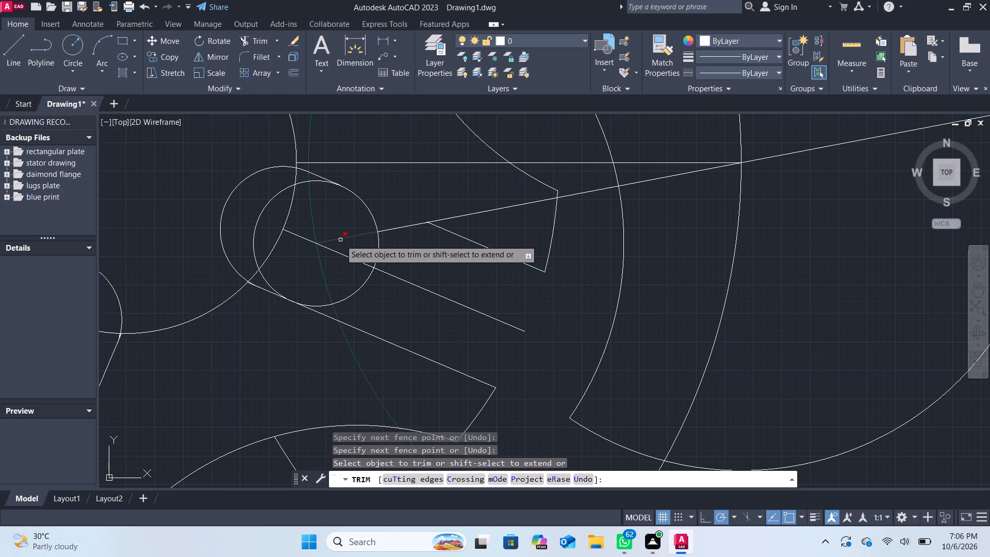
# Trim the inclined line beyond the driving wheel's centre and the horizontal centre line between the hub and the notch arc.
pyautogui.scroll(-2, 344, 242)
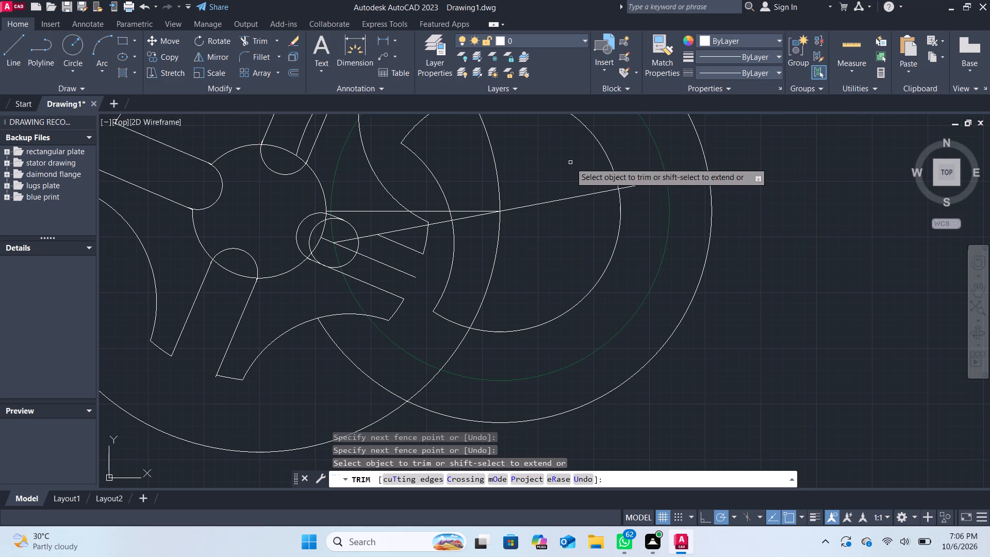
pyautogui.click(572, 198)
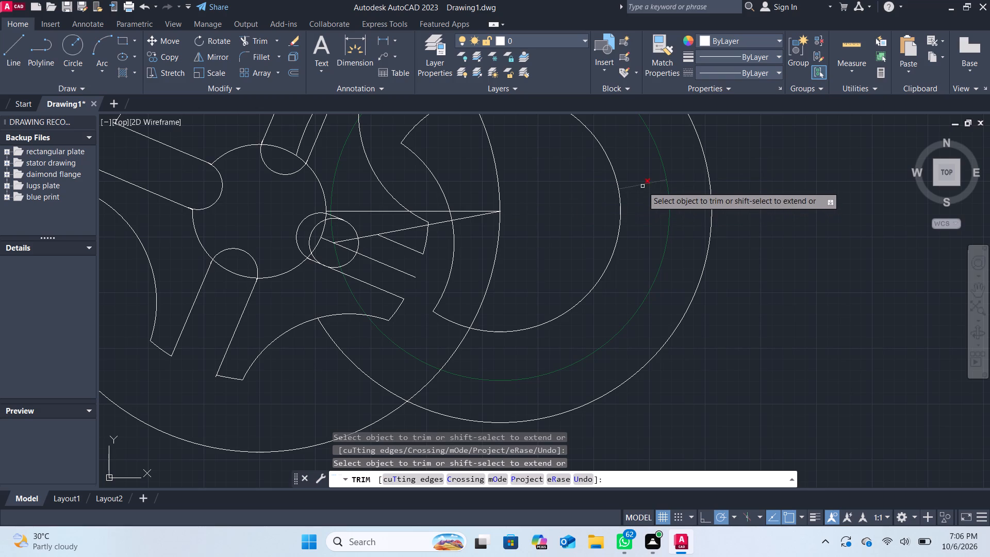
pyautogui.click(642, 186)
pyautogui.click(434, 212)
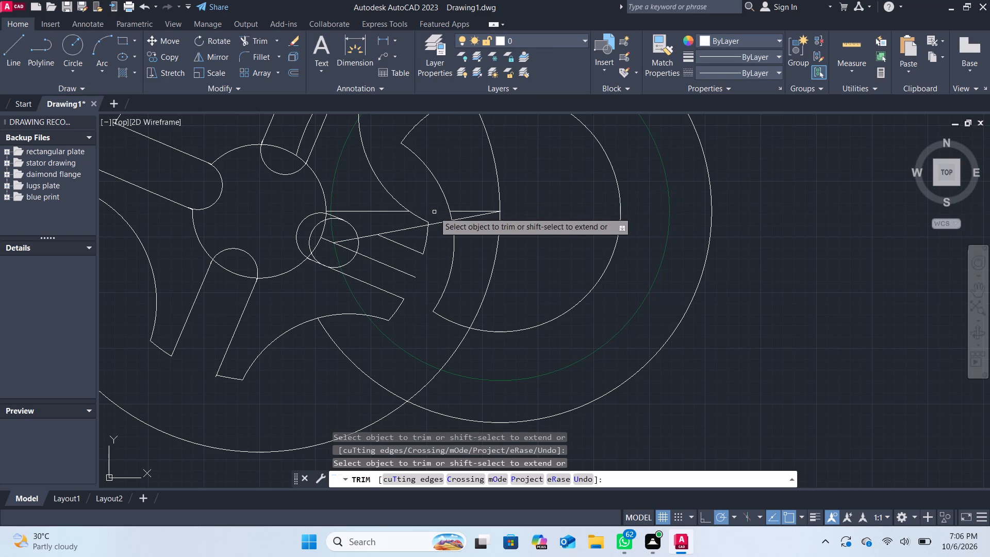
pyautogui.click(362, 211)
pyautogui.scroll(1, 341, 202)
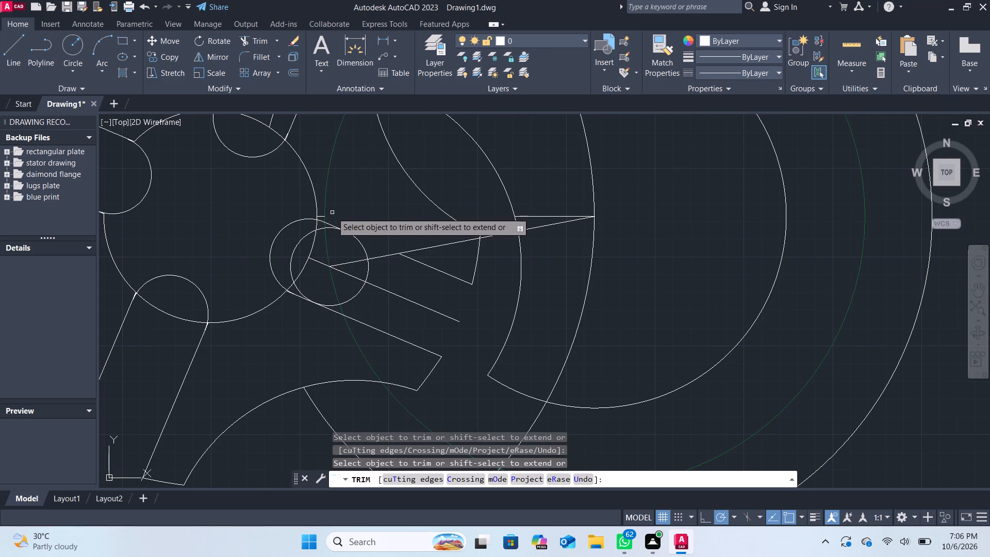
pyautogui.scroll(2, 324, 219)
pyautogui.click(317, 213)
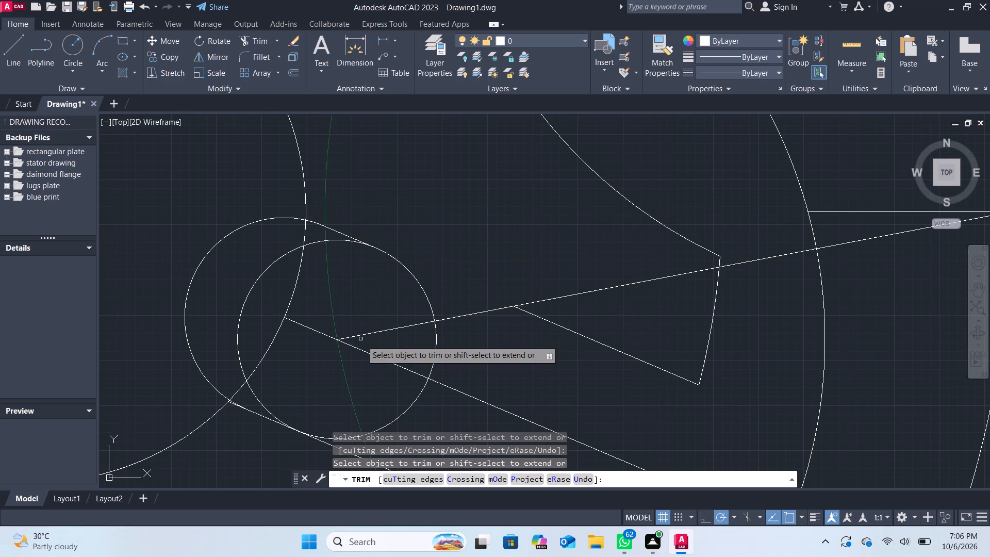
# Trim away the rest of the right slot's centreline, including its pieces inside the small pin circle.
pyautogui.scroll(-2, 365, 342)
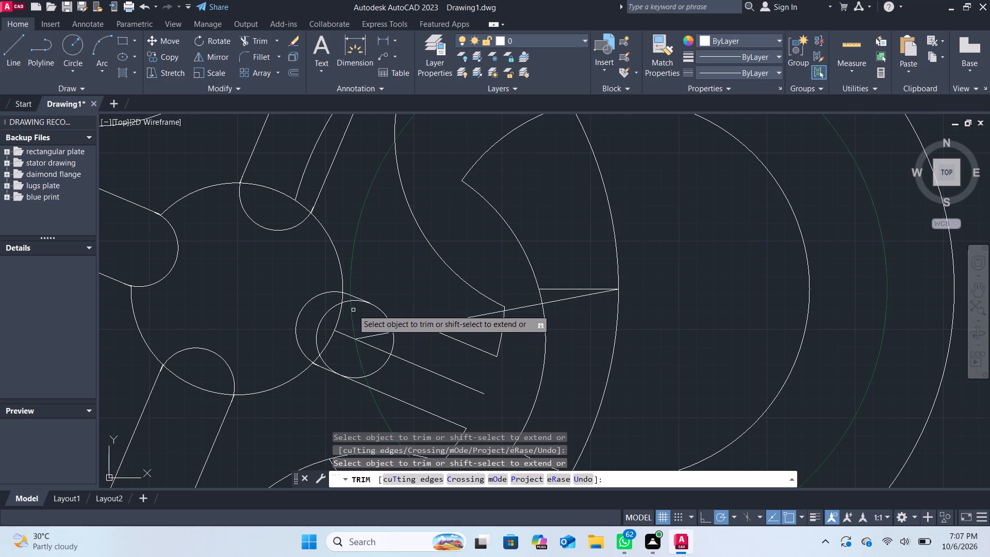
pyautogui.click(439, 376)
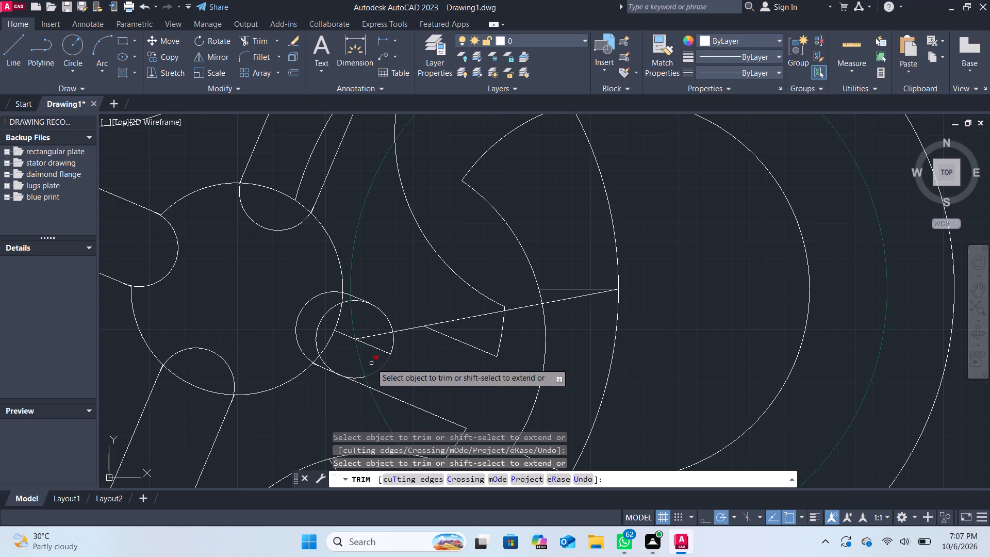
pyautogui.click(376, 351)
pyautogui.click(347, 336)
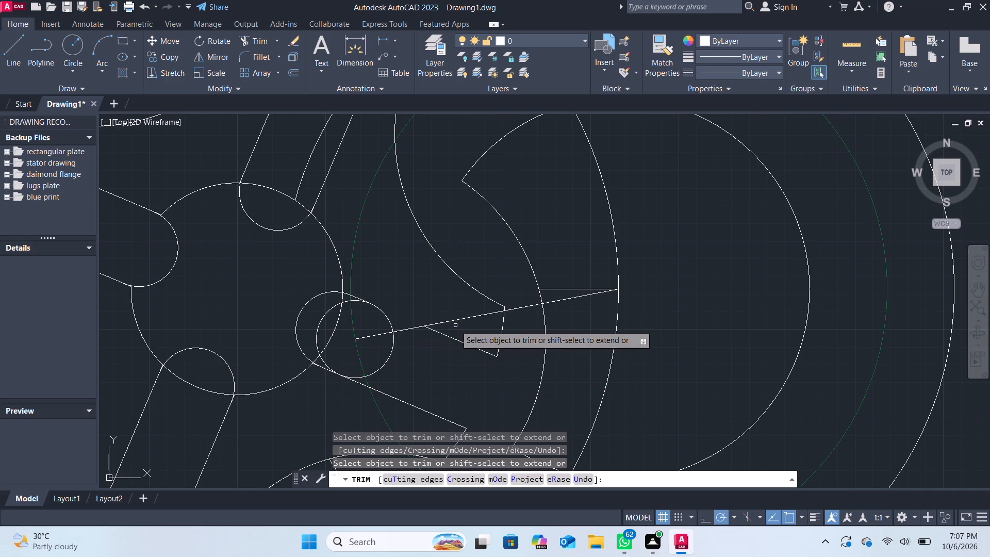
# Trim away the remaining inclined line between the driving wheel's centre and the small pin circle's centre.
pyautogui.click(514, 310)
pyautogui.click(568, 300)
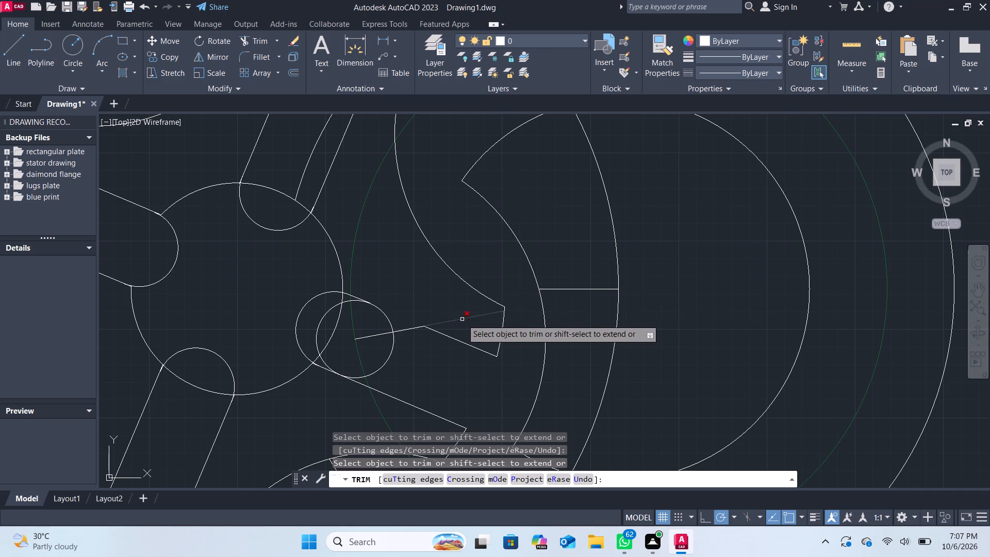
pyautogui.click(462, 319)
pyautogui.click(409, 329)
pyautogui.click(381, 335)
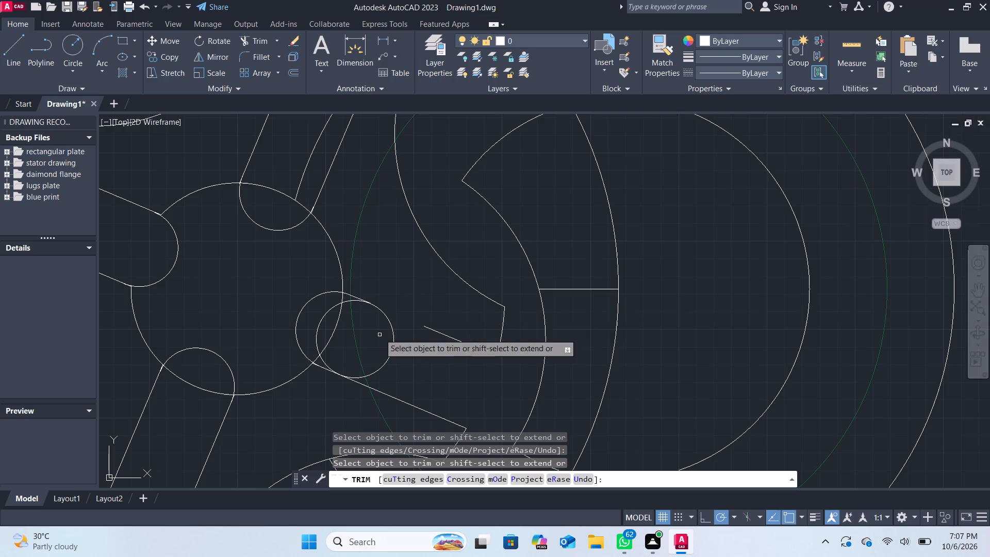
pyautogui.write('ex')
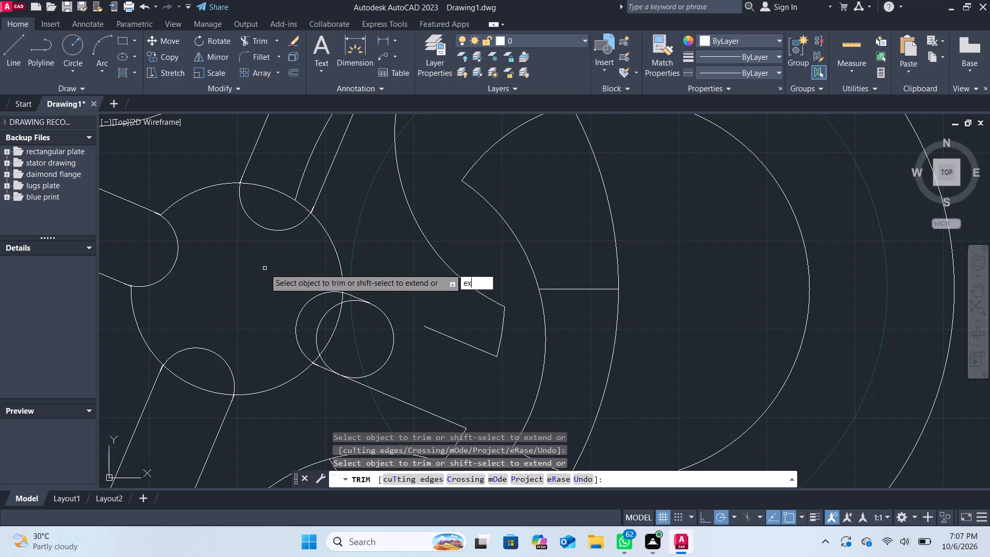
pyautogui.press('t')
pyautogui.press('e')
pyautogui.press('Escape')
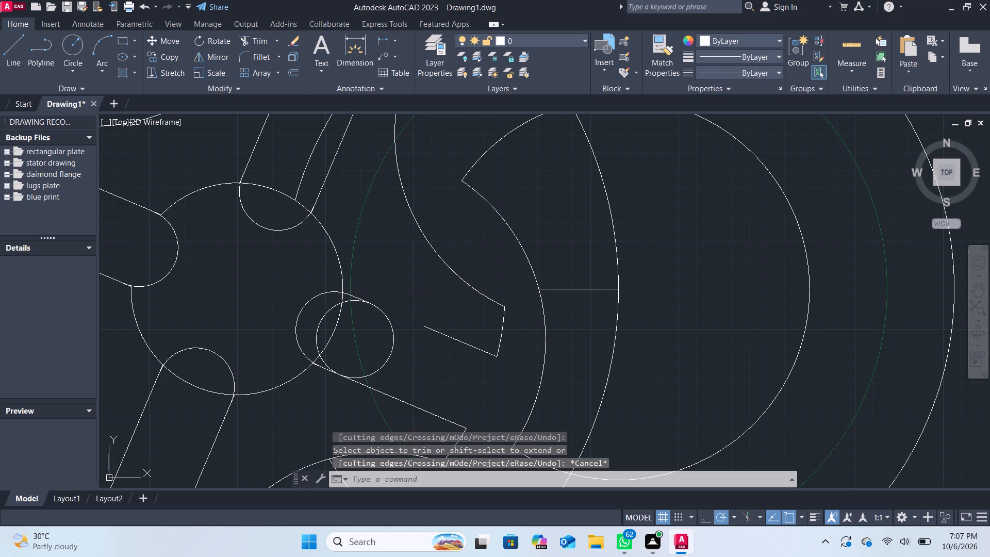
# Extend the right slot's upper line to its rounded end and the driving wheel's outer arc to the upper slot's rounded end.
pyautogui.write('ex')
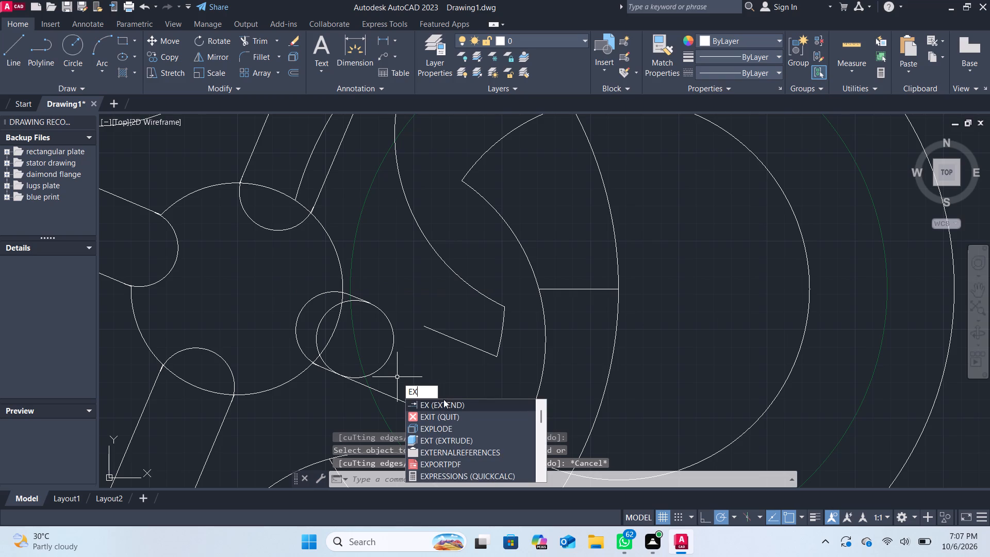
pyautogui.click(443, 403)
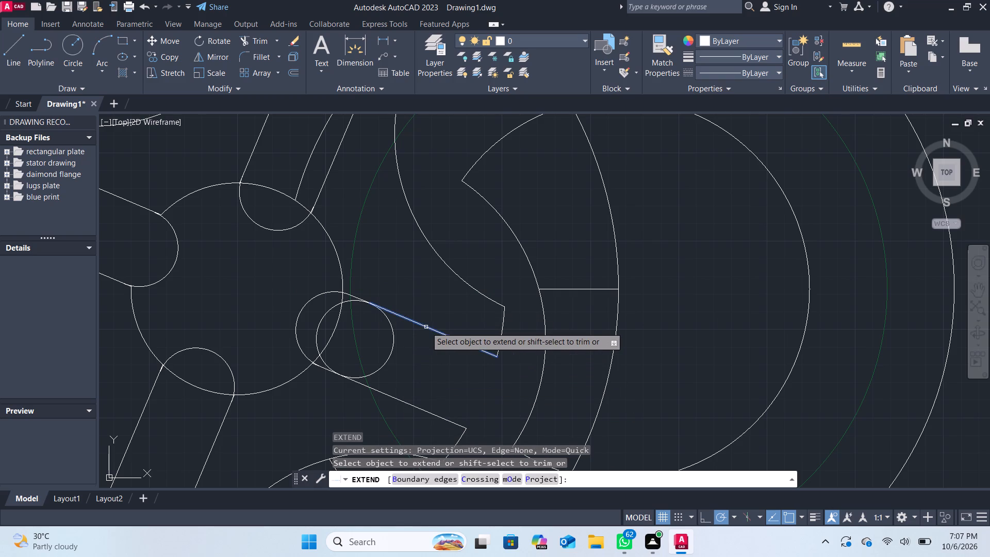
pyautogui.click(426, 327)
pyautogui.scroll(-1, 333, 267)
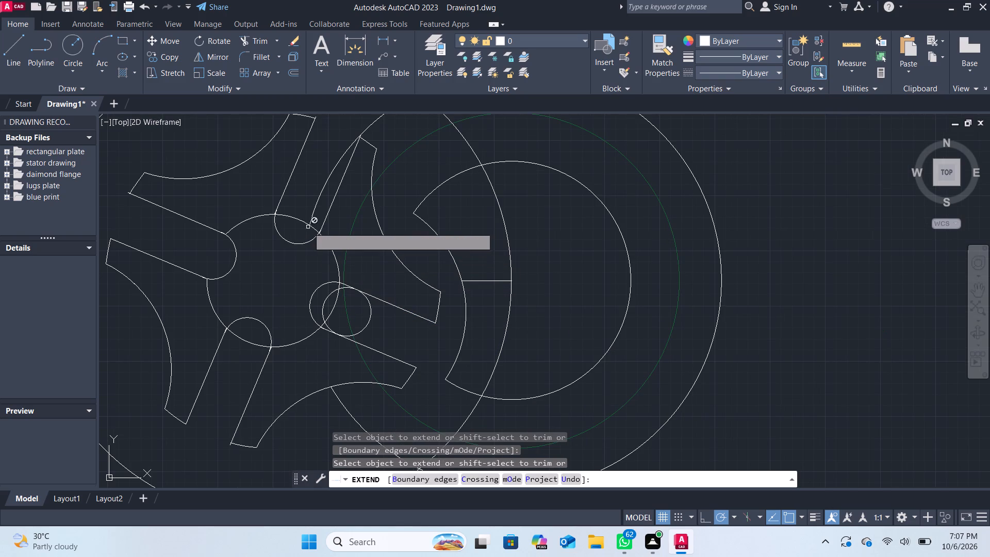
pyautogui.click(315, 209)
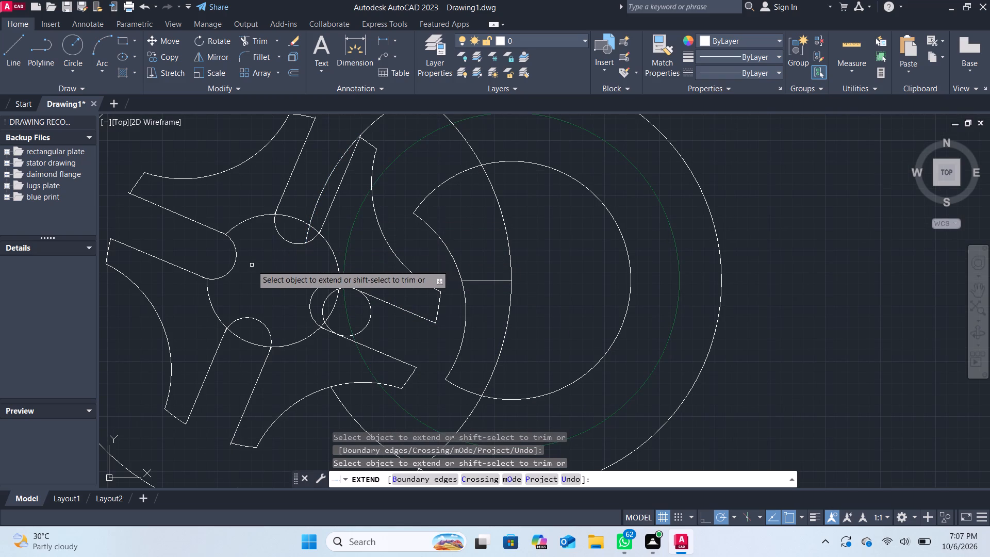
# Trim the overhanging outer end of the upper-left slot's upper line where it passes the arm's tip.
pyautogui.scroll(1, 146, 225)
pyautogui.scroll(1, 110, 188)
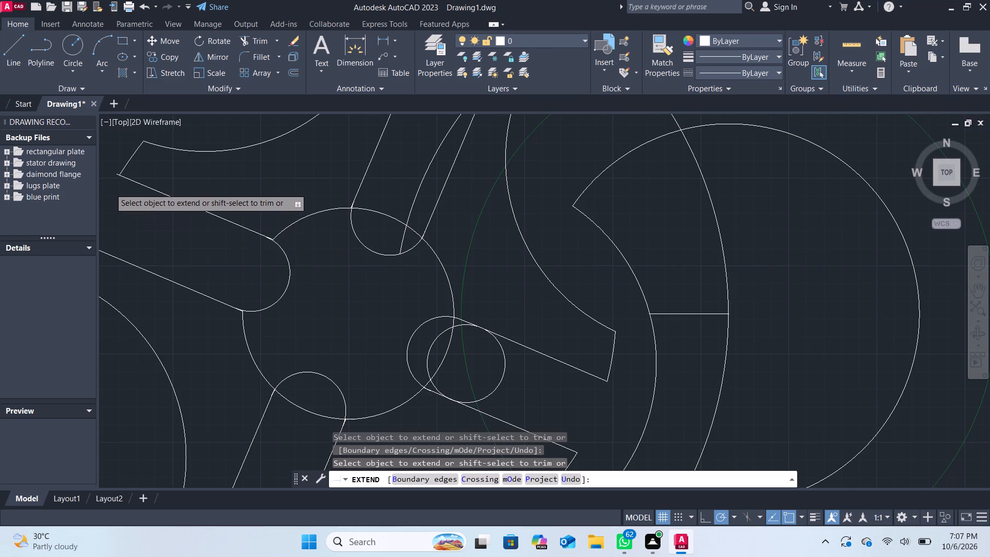
pyautogui.moveTo(110, 188); pyautogui.dragTo(243, 241, button='middle')
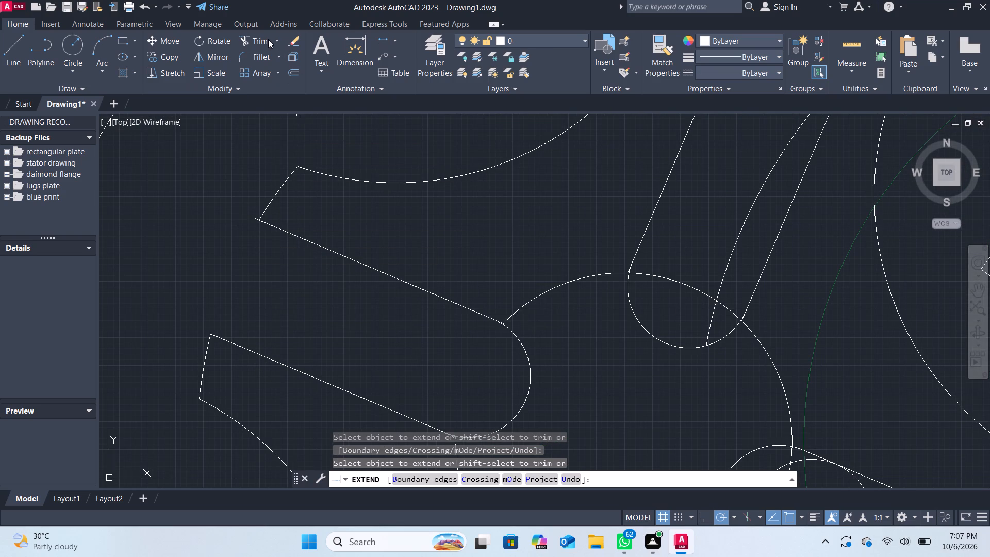
pyautogui.click(267, 39)
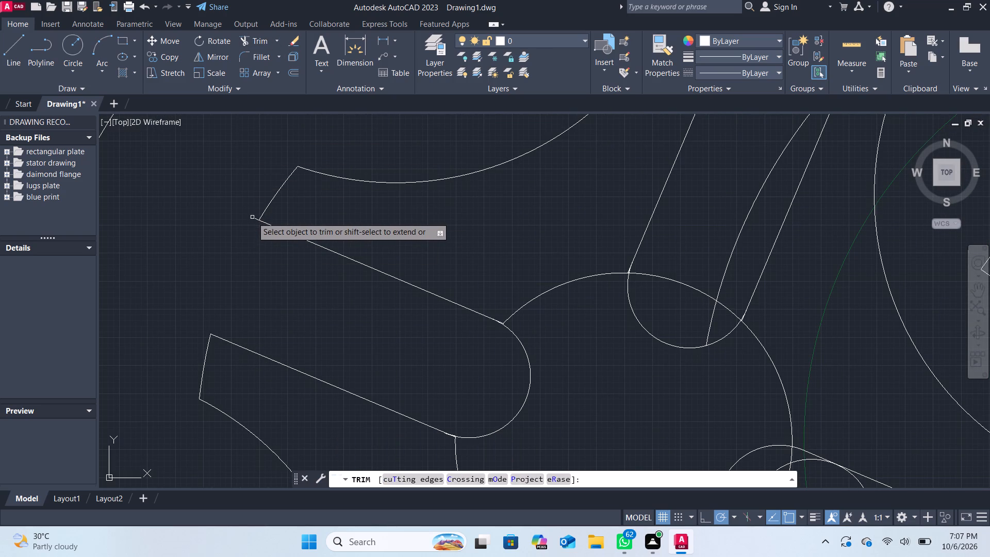
pyautogui.click(255, 217)
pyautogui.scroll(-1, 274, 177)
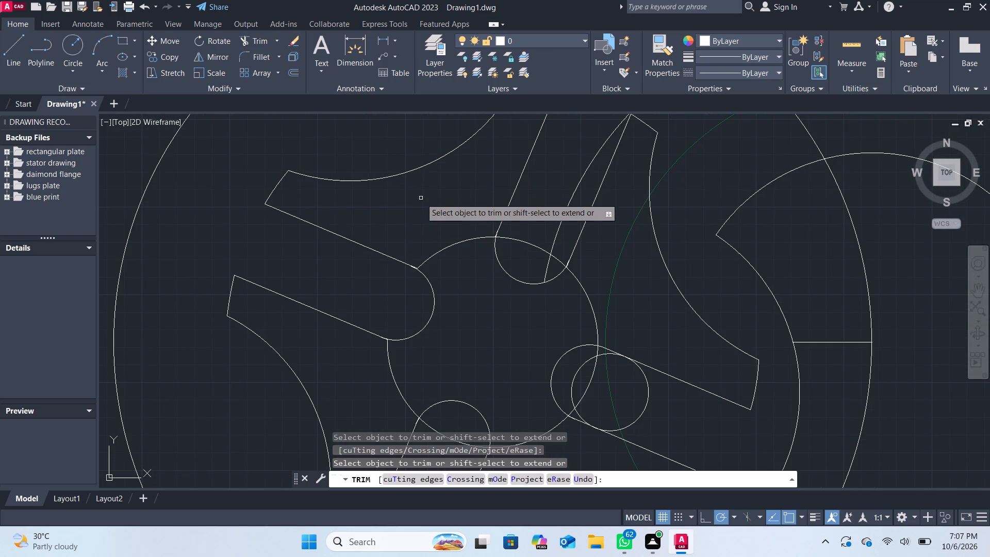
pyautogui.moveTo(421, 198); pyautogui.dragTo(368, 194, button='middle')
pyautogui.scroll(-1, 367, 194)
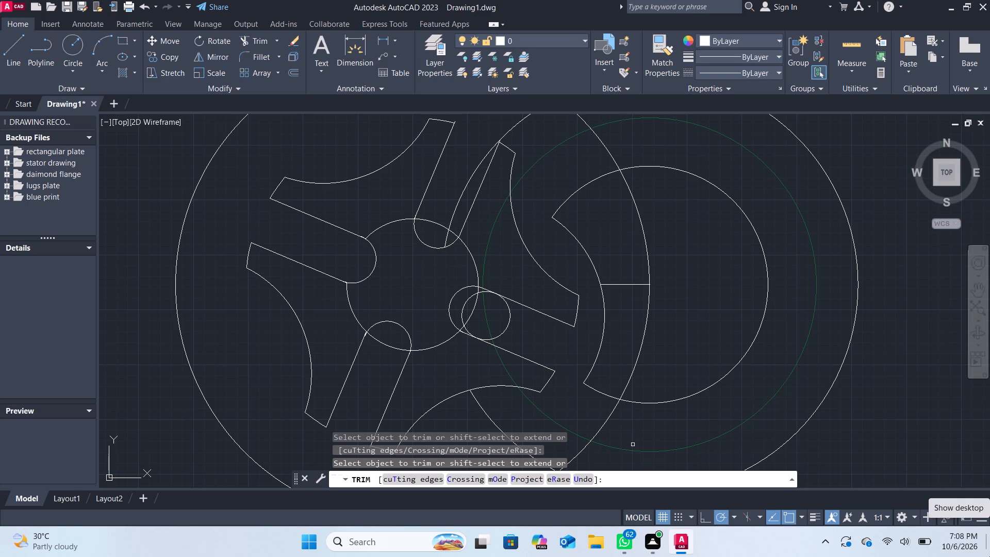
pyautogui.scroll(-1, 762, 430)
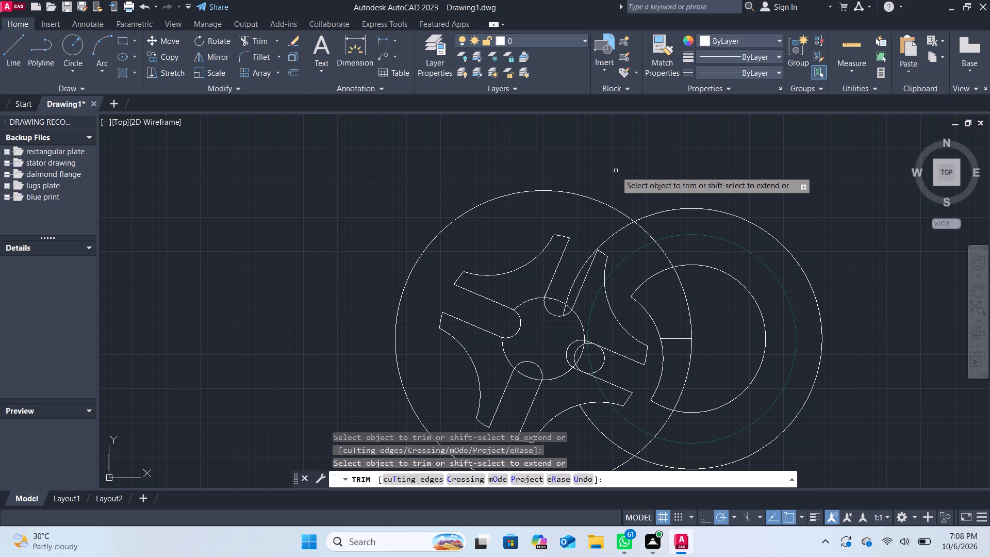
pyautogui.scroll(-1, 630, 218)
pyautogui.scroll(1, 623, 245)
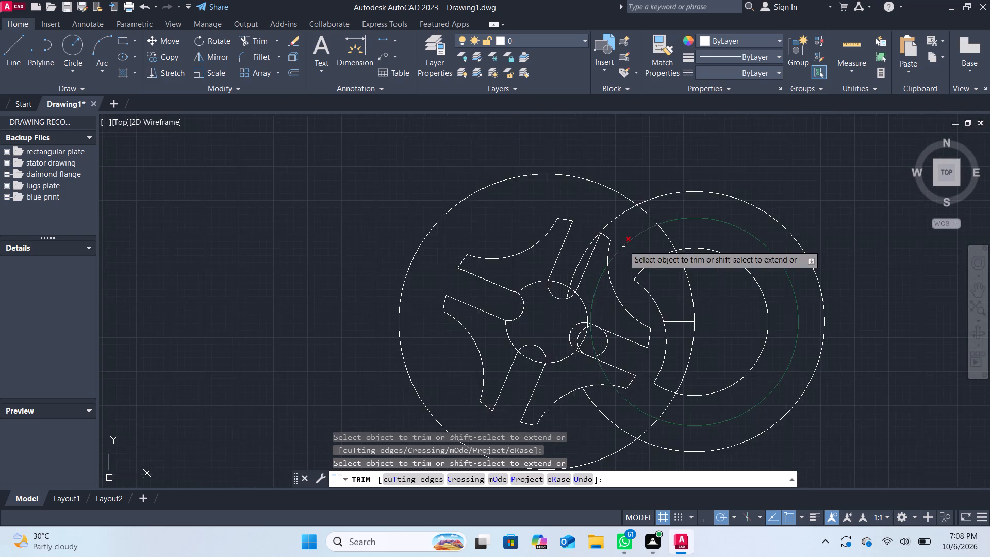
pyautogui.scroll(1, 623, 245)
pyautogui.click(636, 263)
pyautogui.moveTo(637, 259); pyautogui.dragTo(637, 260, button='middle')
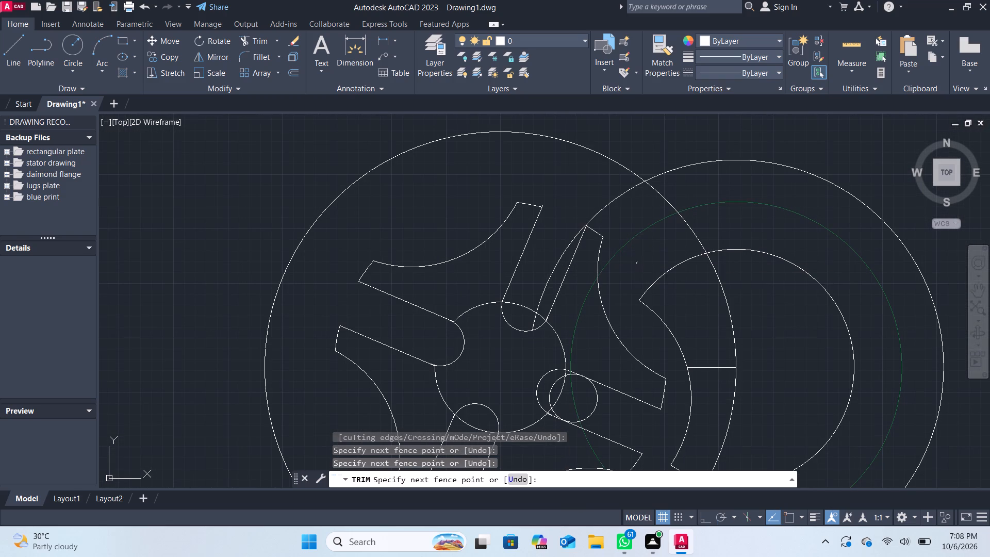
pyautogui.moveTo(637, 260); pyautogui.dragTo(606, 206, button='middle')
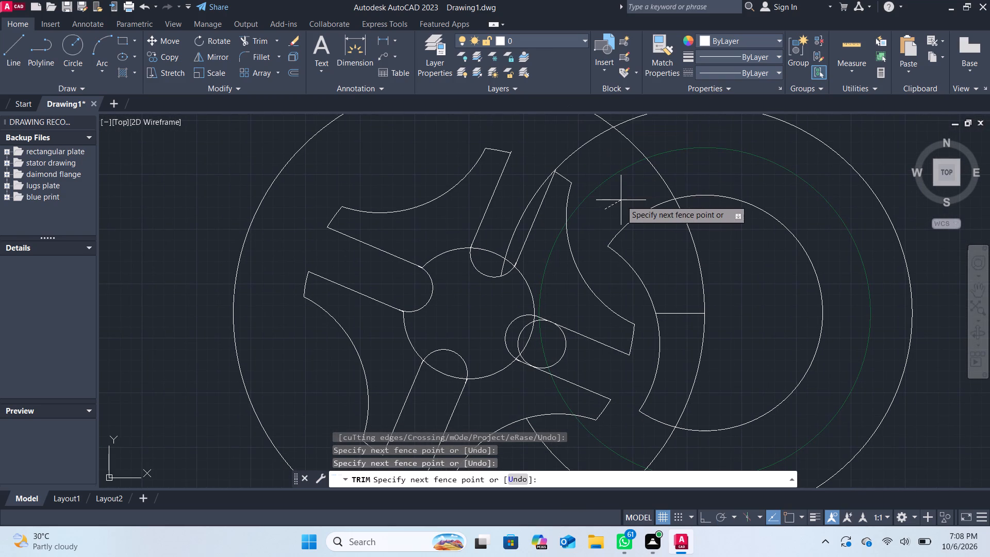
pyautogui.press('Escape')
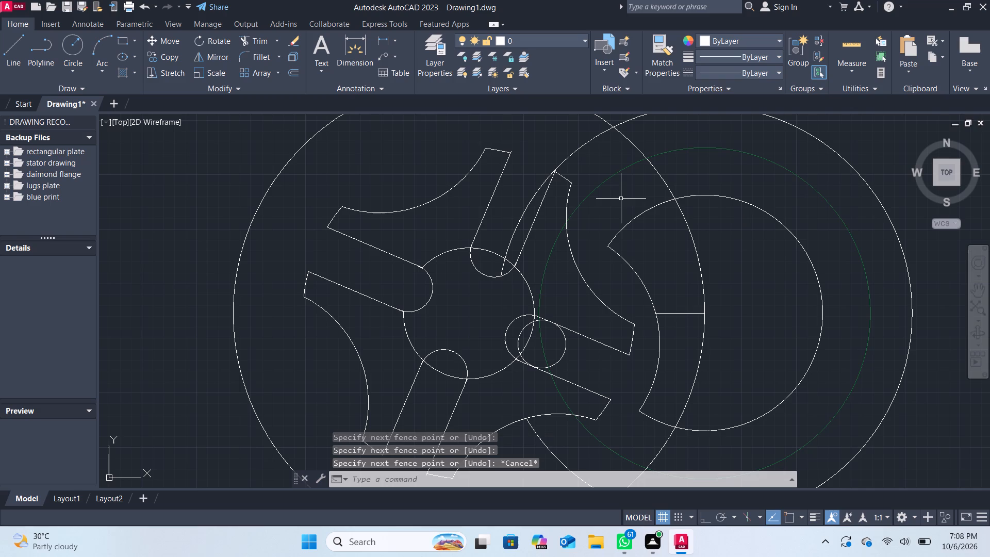
# Trim away the short horizontal line between the driving wheel's notch arc and its centre.
pyautogui.scroll(-1, 532, 341)
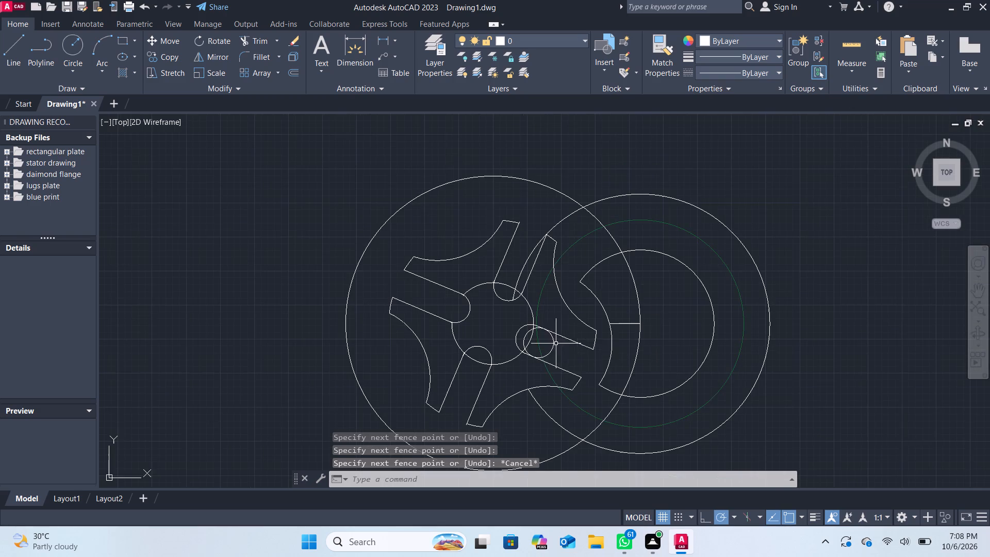
pyautogui.scroll(1, 589, 349)
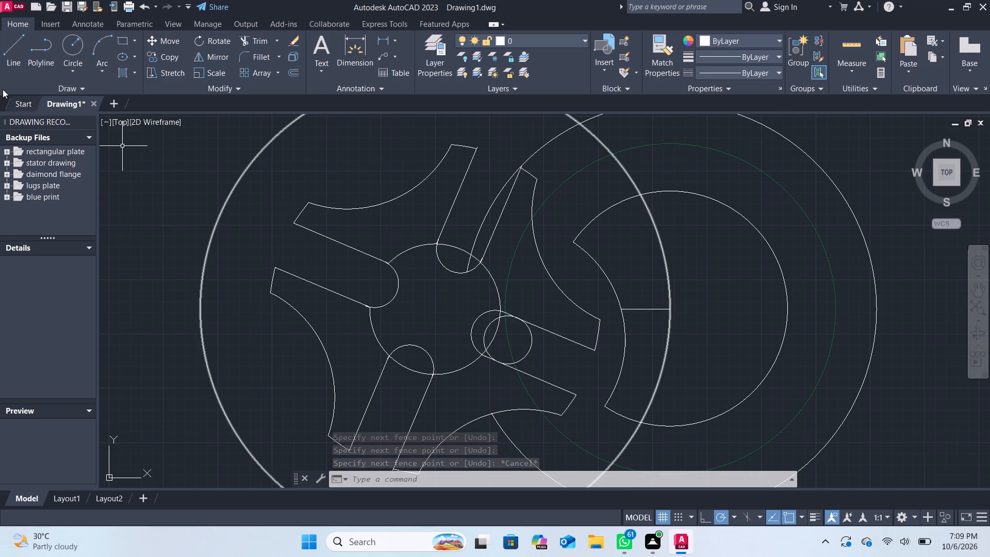
pyautogui.click(260, 41)
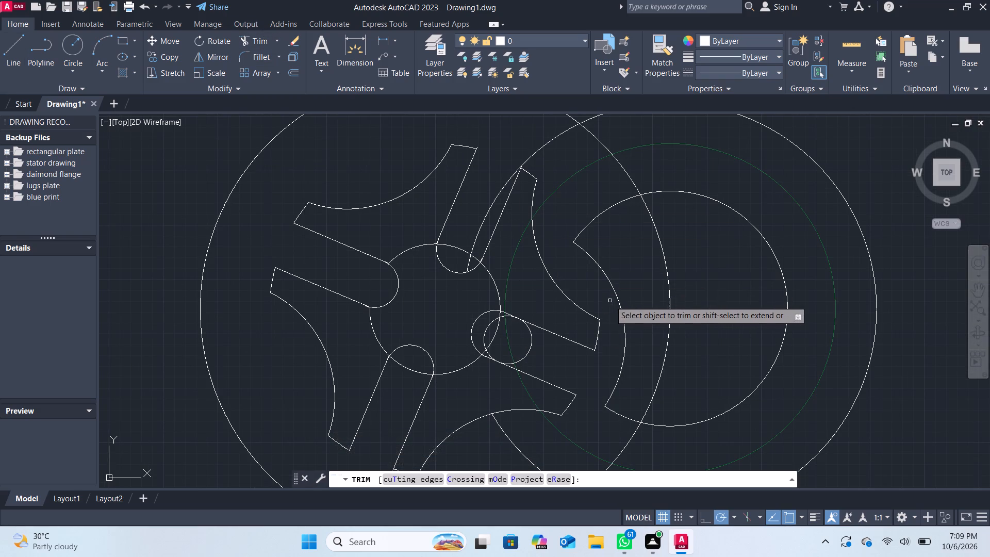
pyautogui.click(638, 308)
pyautogui.scroll(-2, 638, 308)
pyautogui.scroll(1, 640, 310)
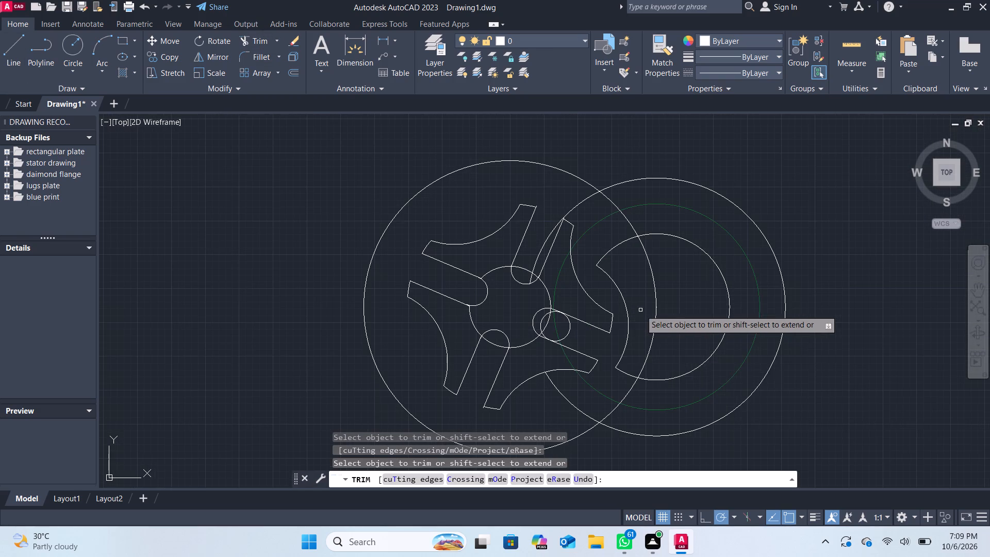
pyautogui.moveTo(802, 394); pyautogui.dragTo(754, 353, button='middle')
pyautogui.scroll(1, 408, 318)
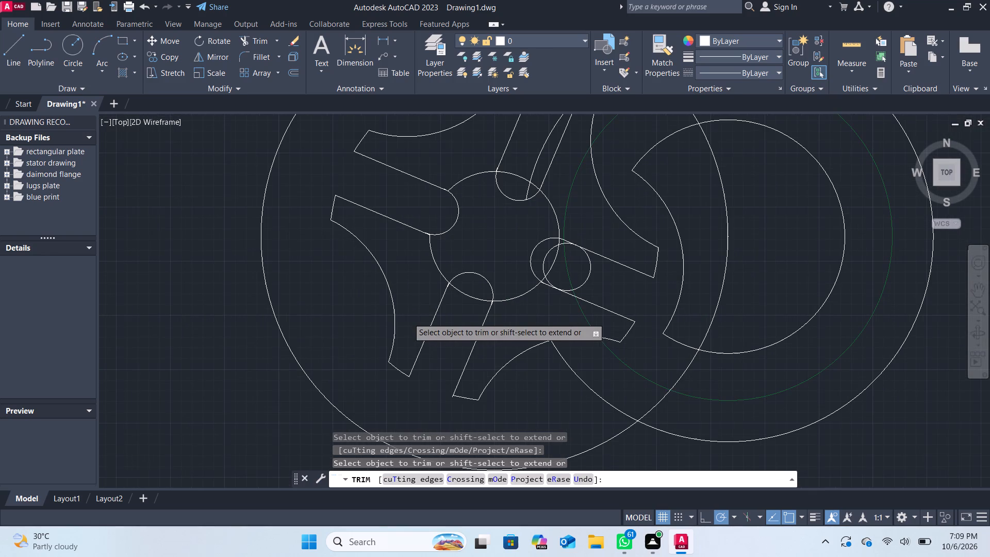
pyautogui.scroll(-1, 393, 293)
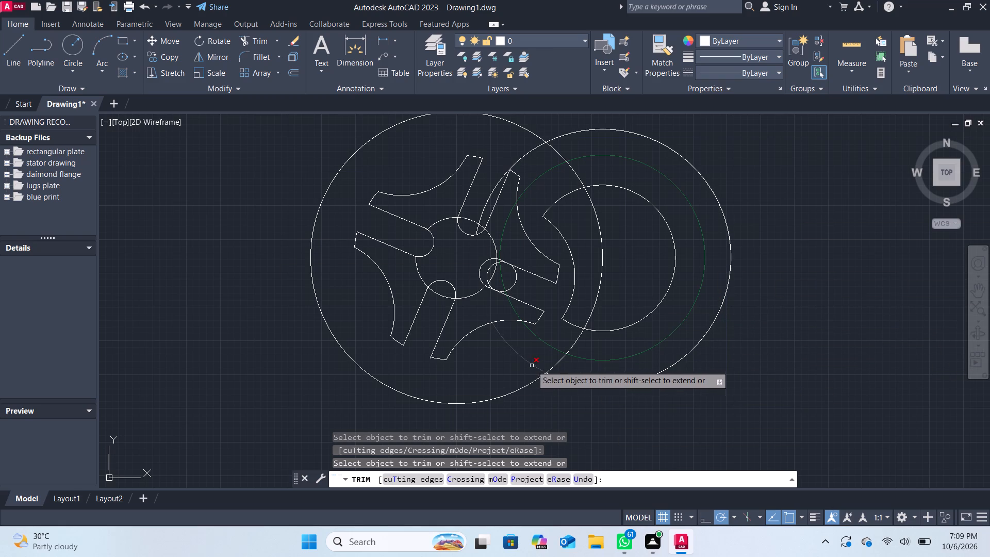
# Load the ACAD_ISO03W100 (ISO dash space) linetype and make it the current linetype.
pyautogui.click(735, 72)
pyautogui.click(754, 68)
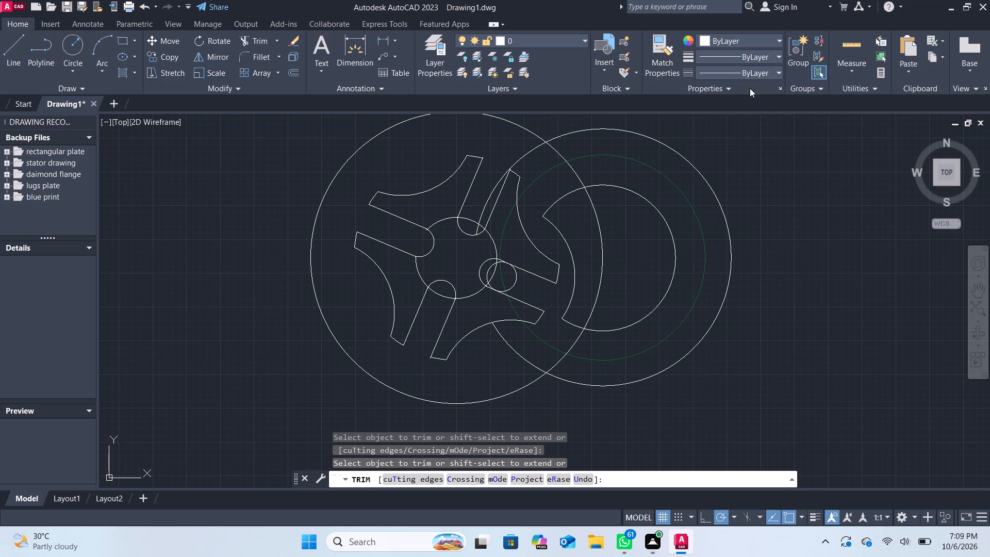
pyautogui.click(746, 76)
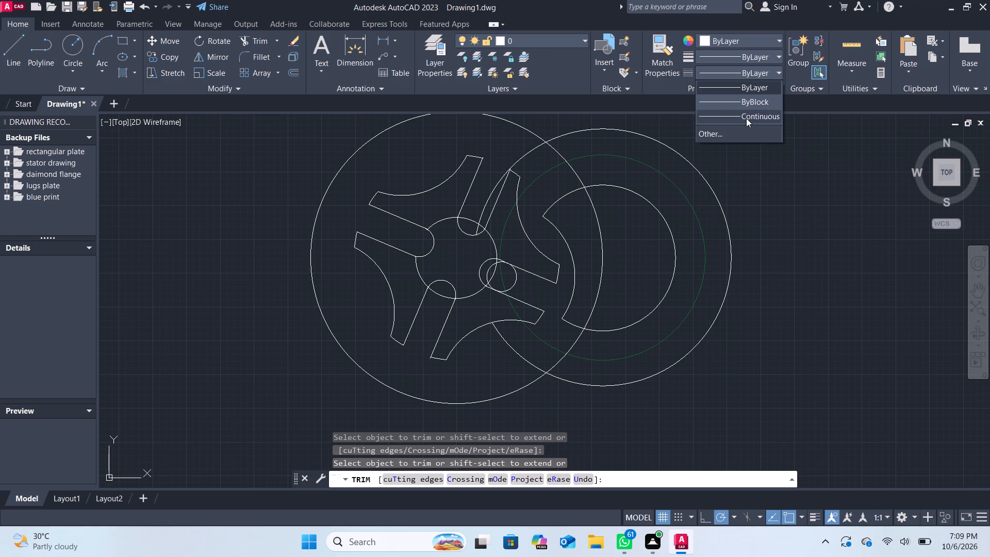
pyautogui.click(739, 128)
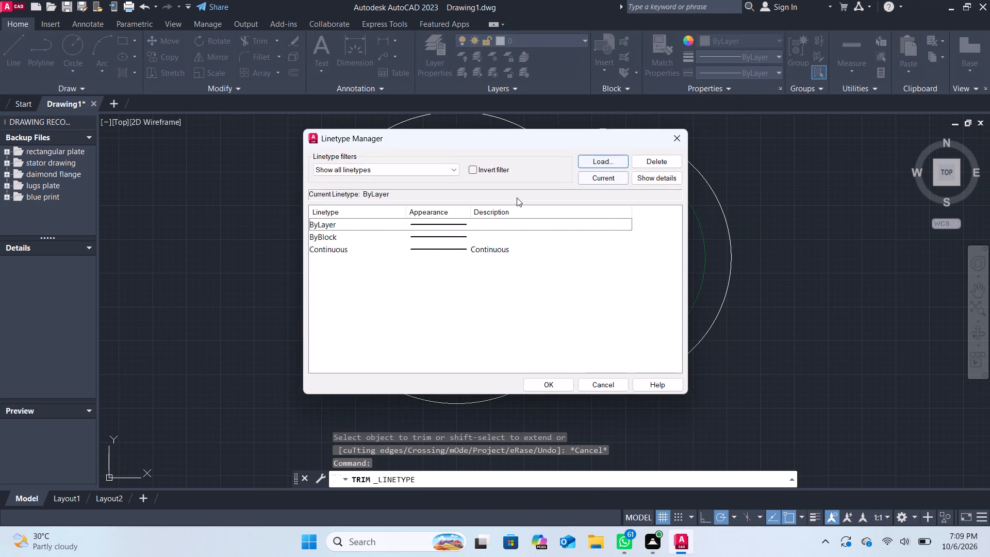
pyautogui.click(597, 158)
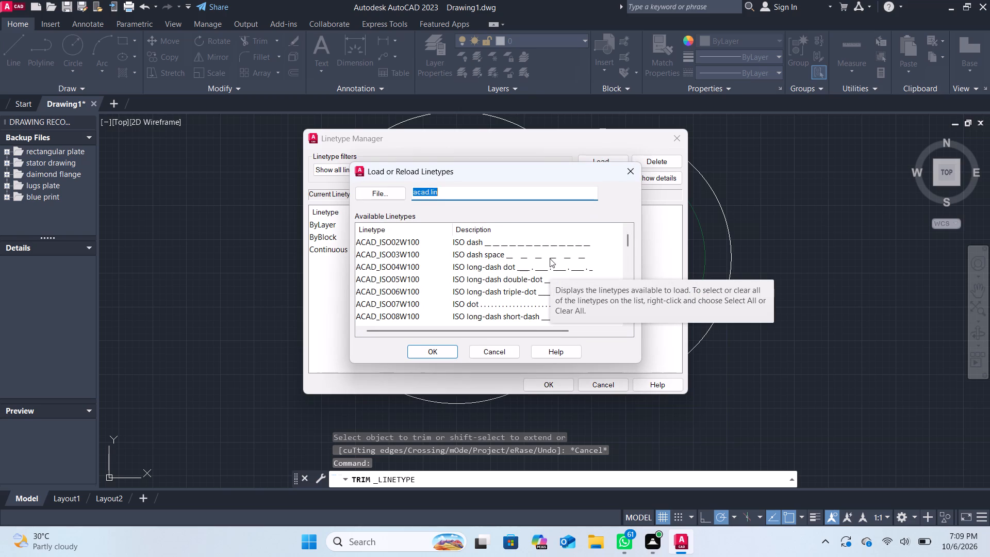
pyautogui.click(551, 255)
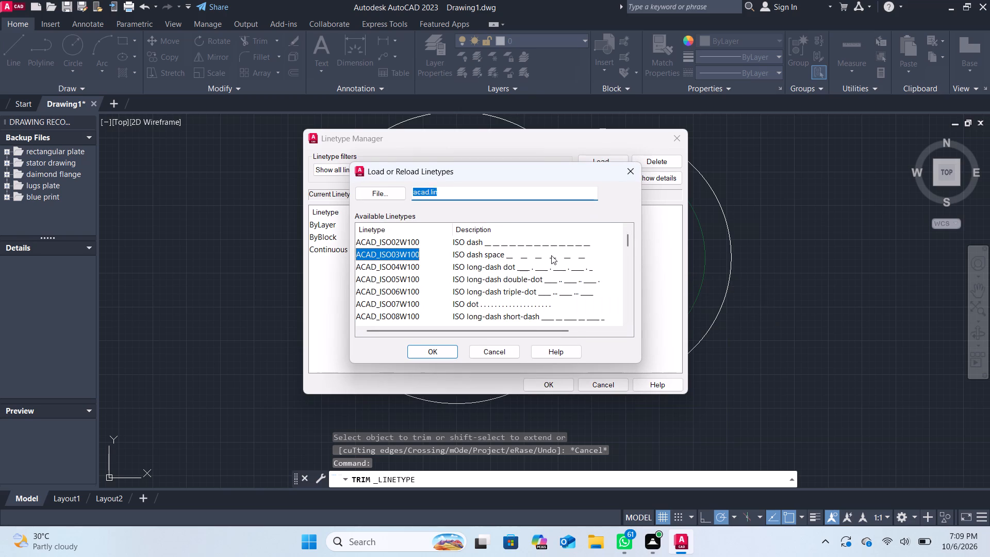
pyautogui.click(436, 343)
pyautogui.click(435, 346)
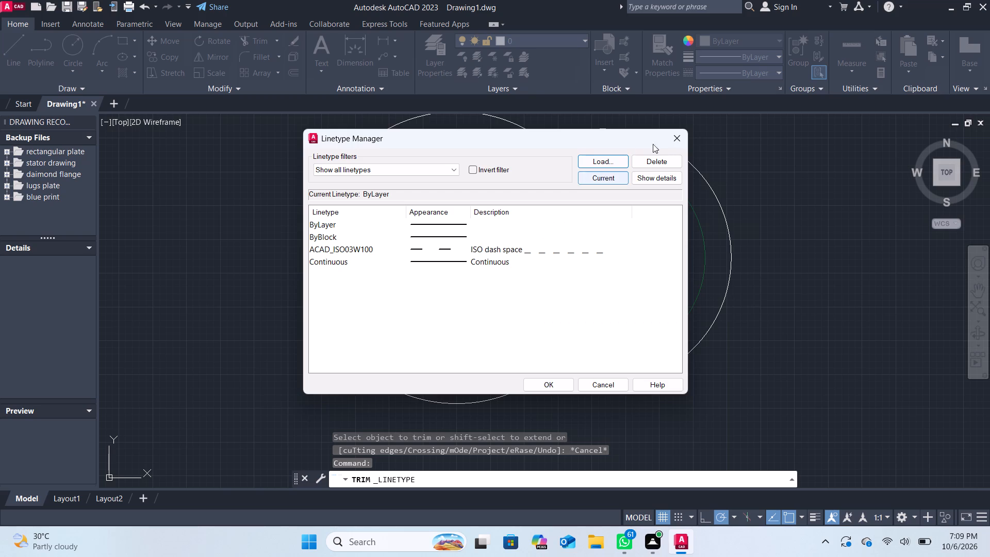
pyautogui.click(553, 383)
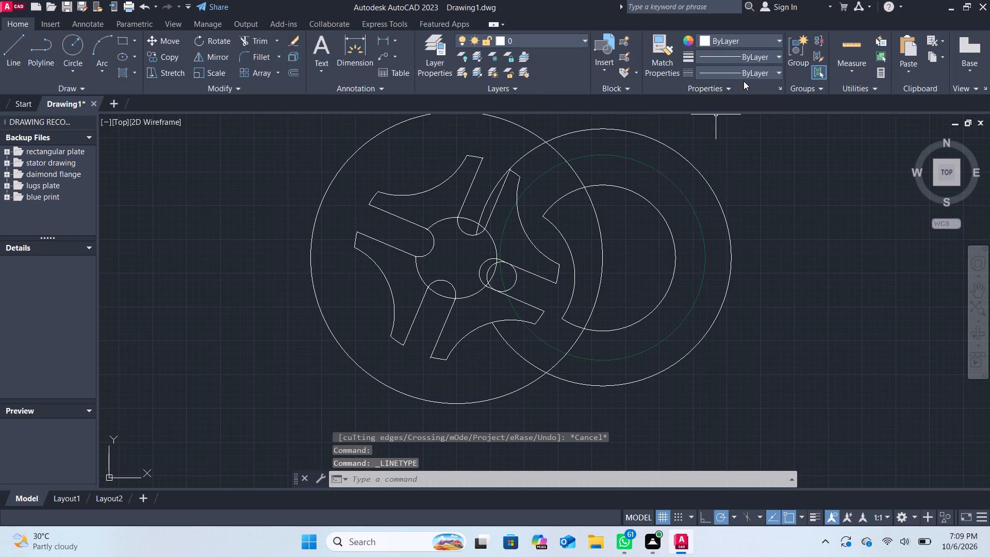
pyautogui.click(746, 77)
pyautogui.click(732, 118)
# Apply the ACAD_ISO03W100 linetype to the large construction circle around the slotted wheel.
pyautogui.click(519, 125)
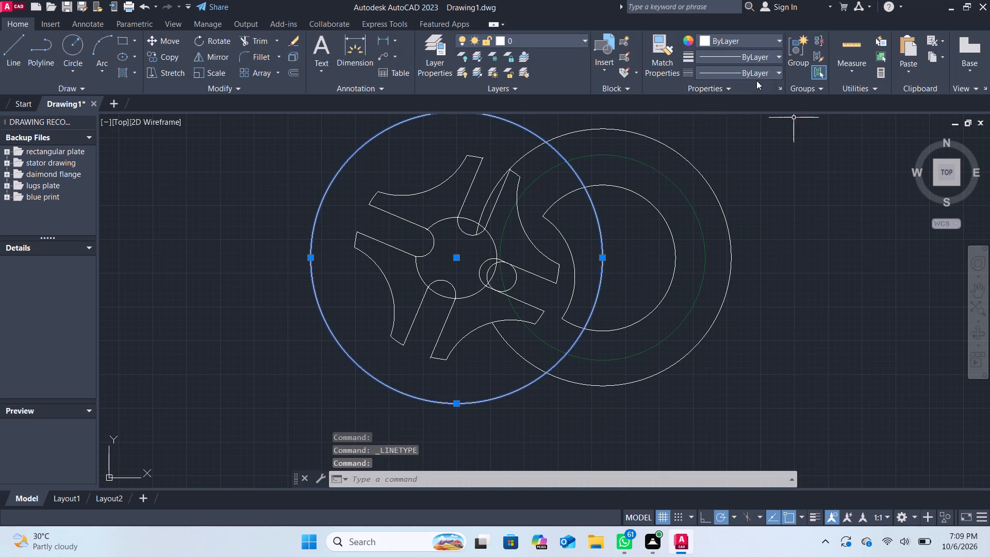
pyautogui.click(756, 75)
pyautogui.click(747, 117)
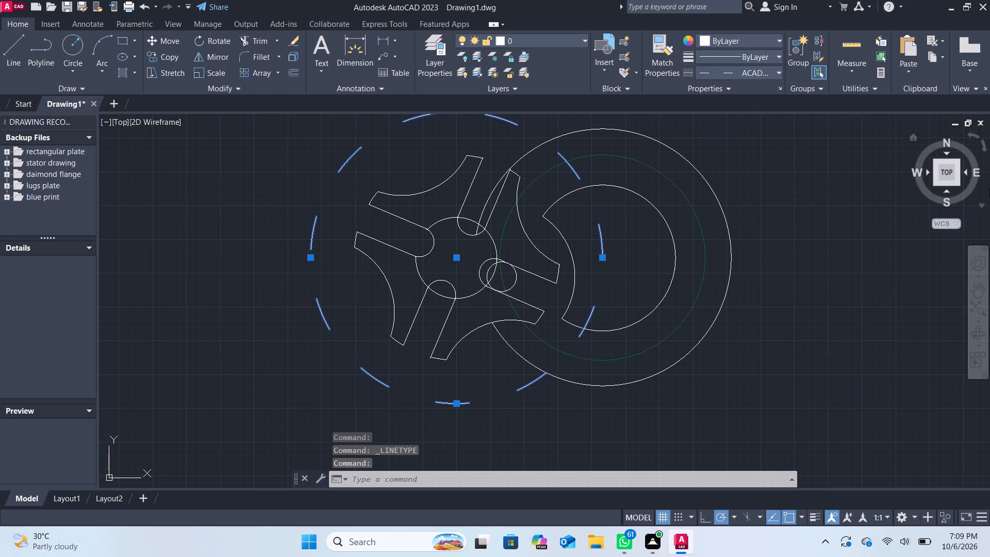
pyautogui.press('Return')
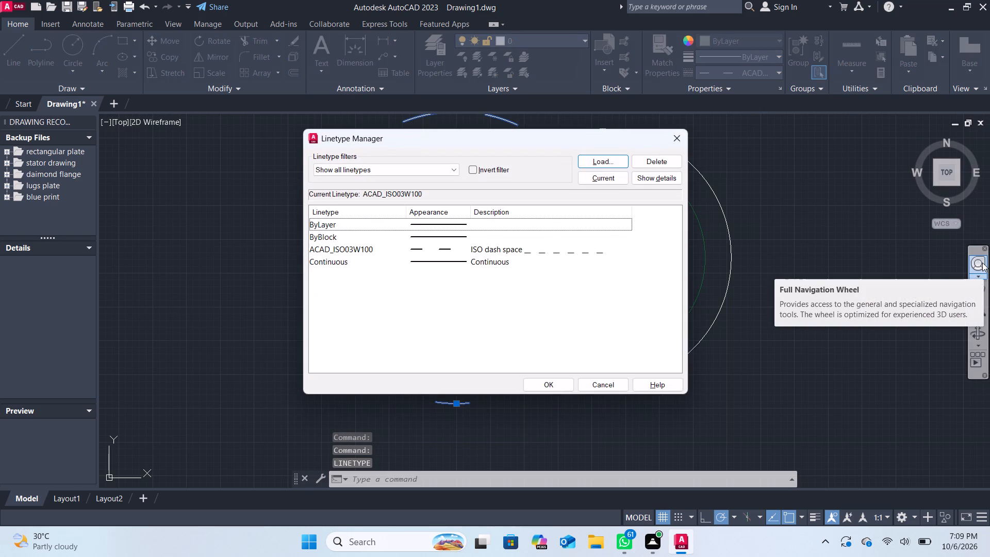
pyautogui.click(678, 139)
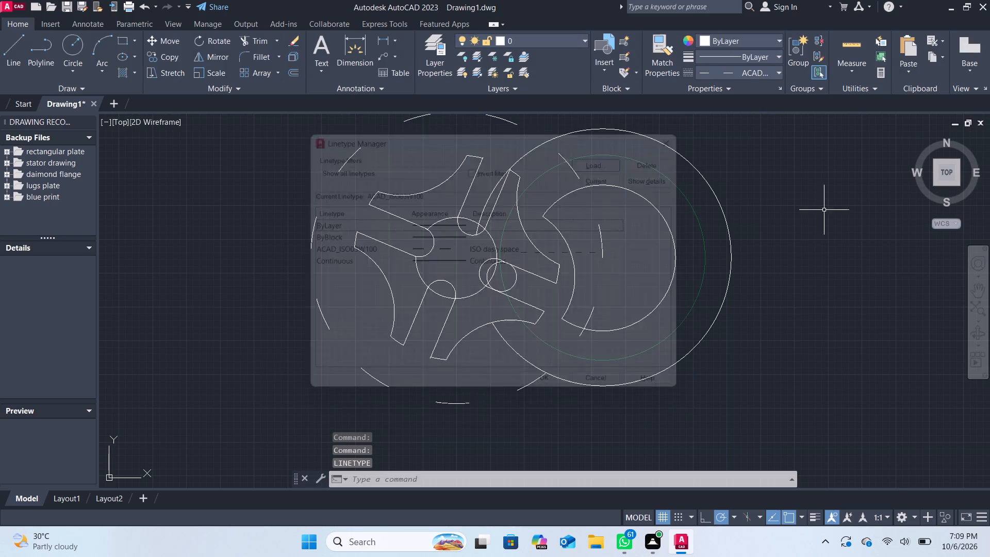
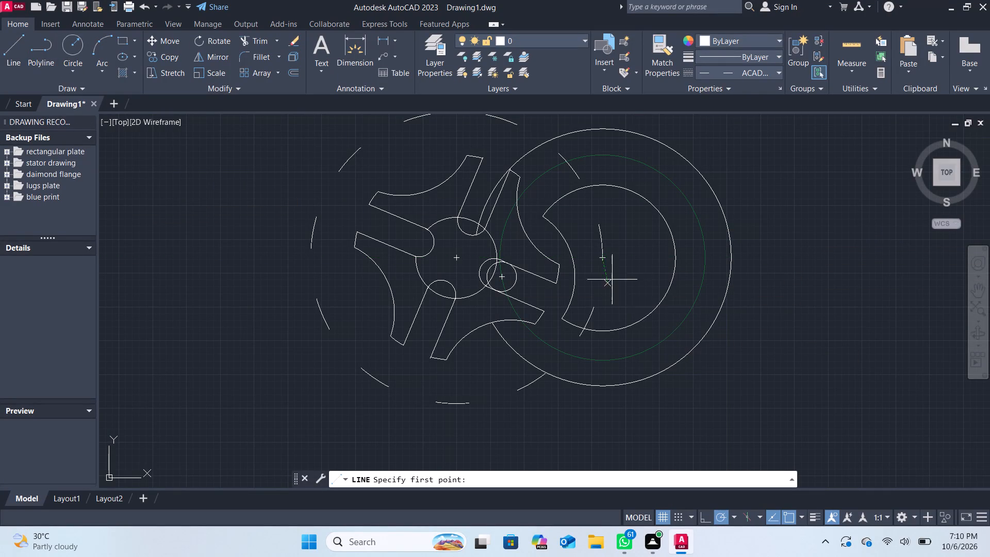
# Draw a horizontal centre line about 78 units long from the driving wheel's centre outward past its outer circle.
pyautogui.click(602, 260)
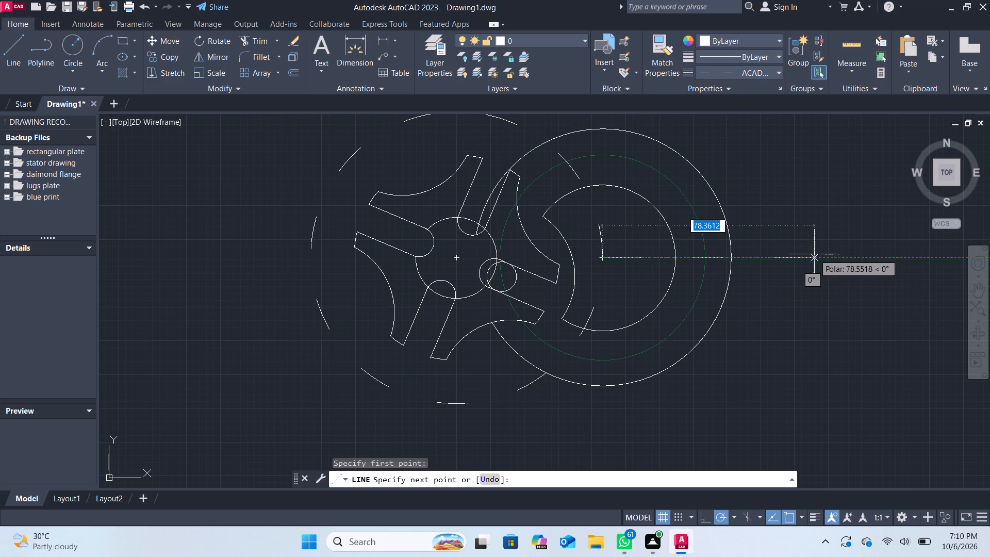
pyautogui.click(814, 254)
pyautogui.press('Return')
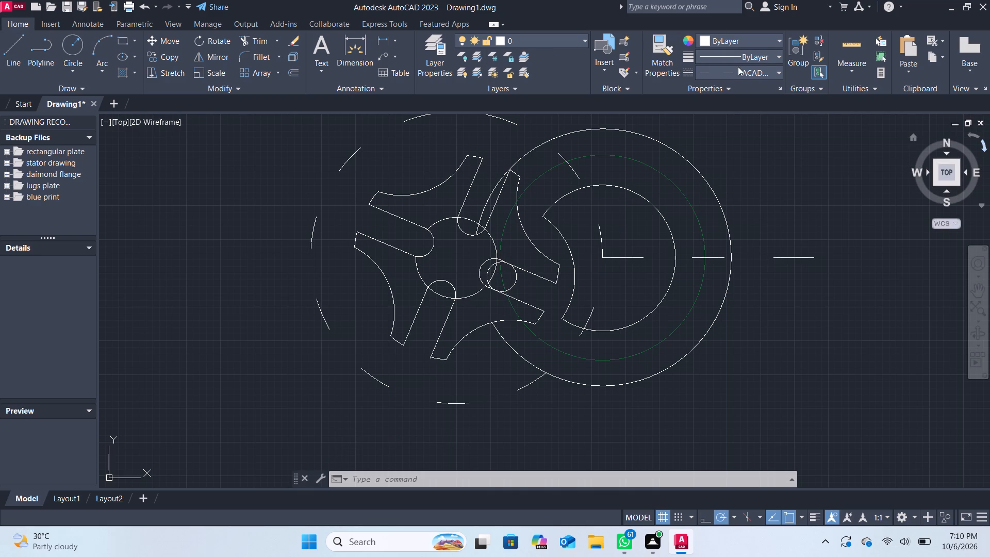
# Draw a two-segment line at about 11° from the small pin circle's centre across the driving wheel and beyond its outer circle.
pyautogui.click(15, 38)
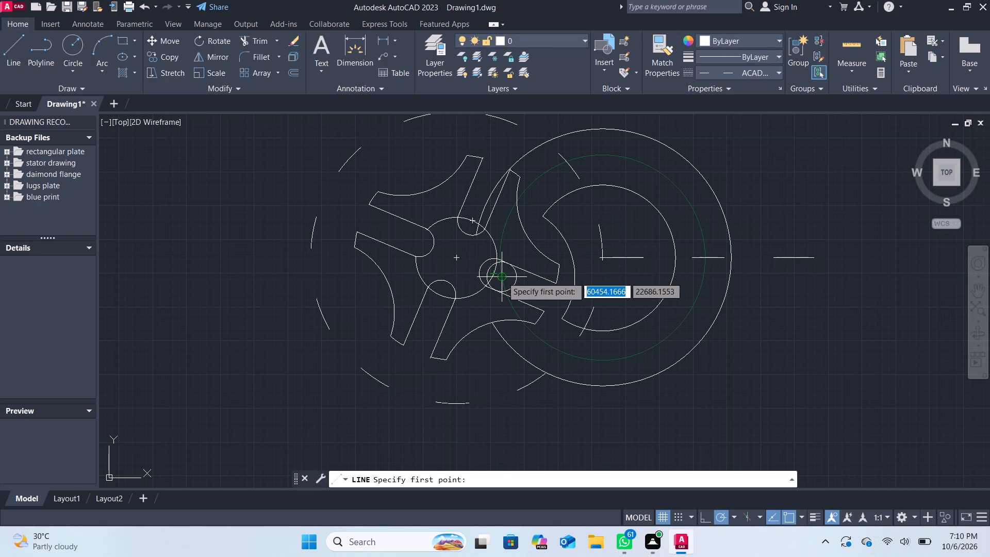
pyautogui.click(502, 276)
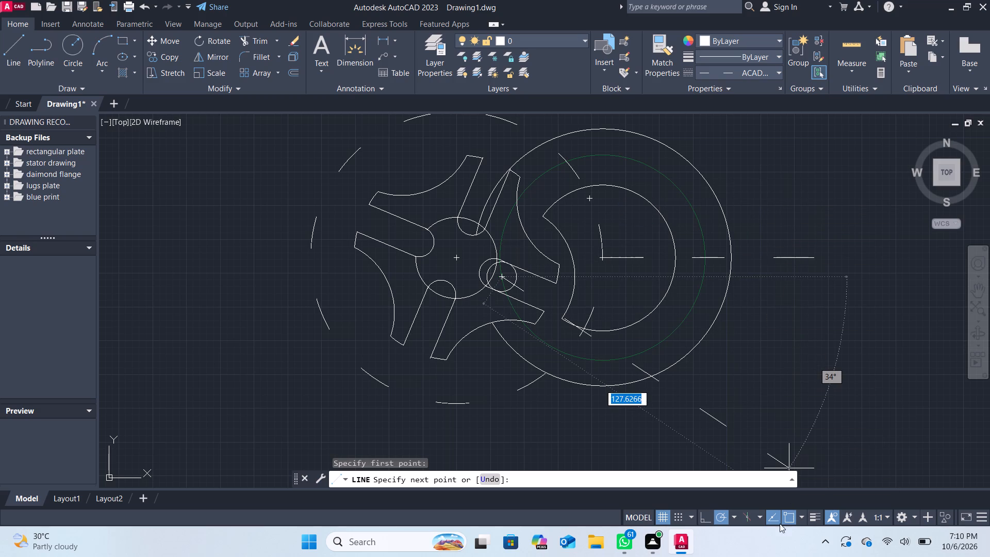
pyautogui.click(791, 222)
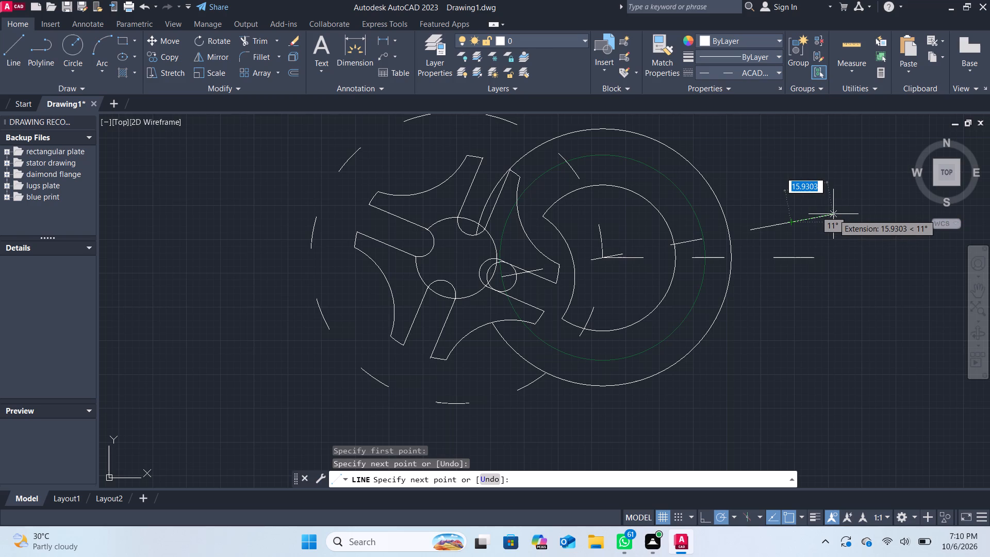
pyautogui.click(843, 213)
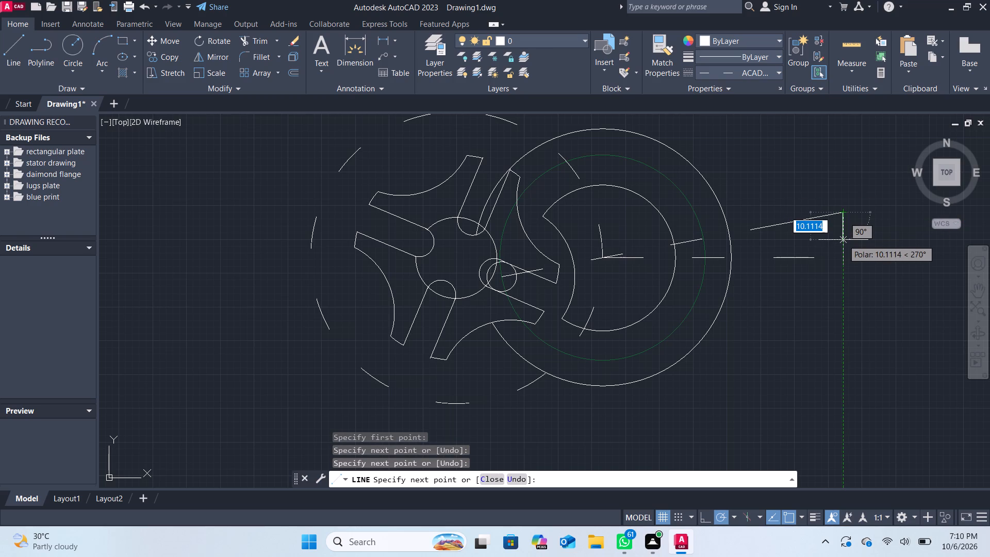
pyautogui.press('Return')
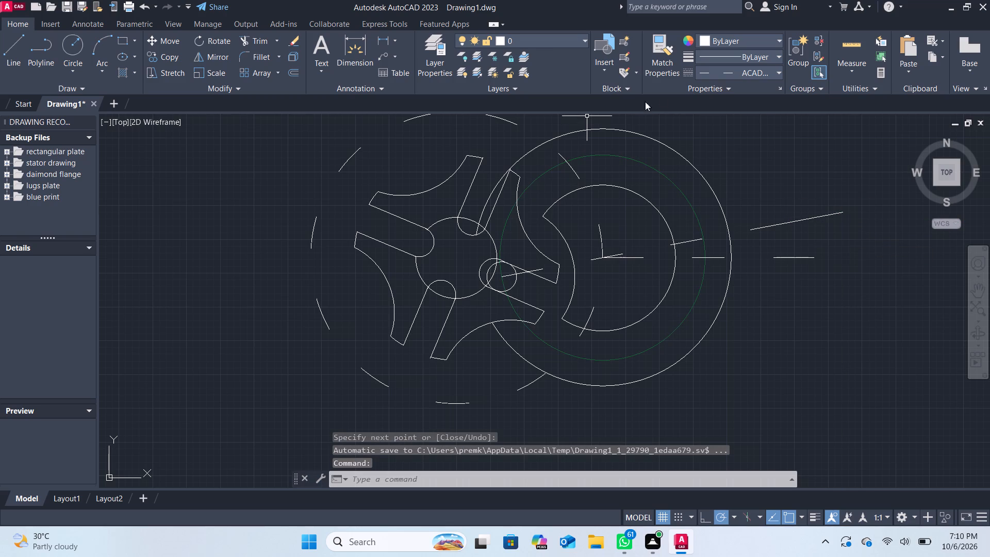
# Draw a separate horizontal line about 23 units long in line with the driving wheel's centre line, beyond its outer end.
pyautogui.click(20, 39)
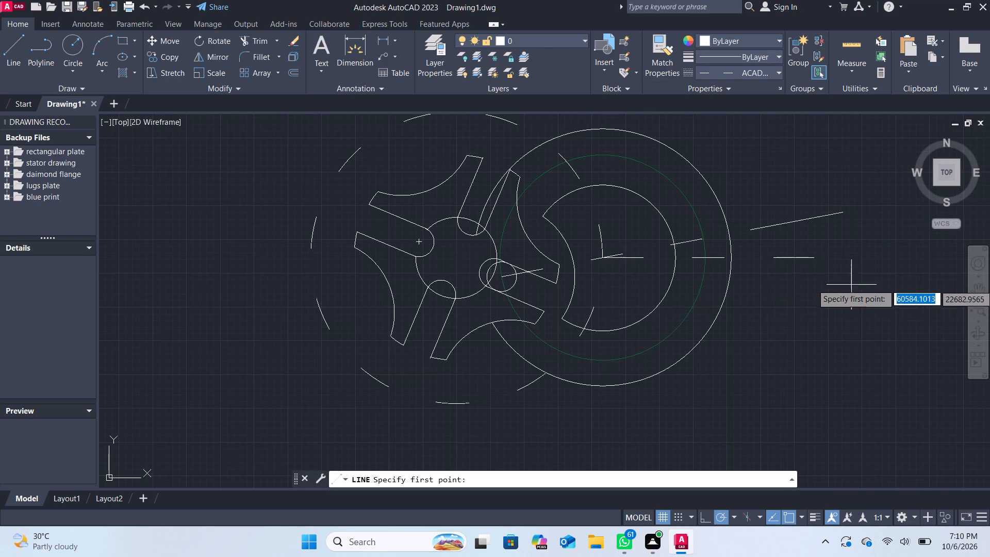
pyautogui.click(858, 257)
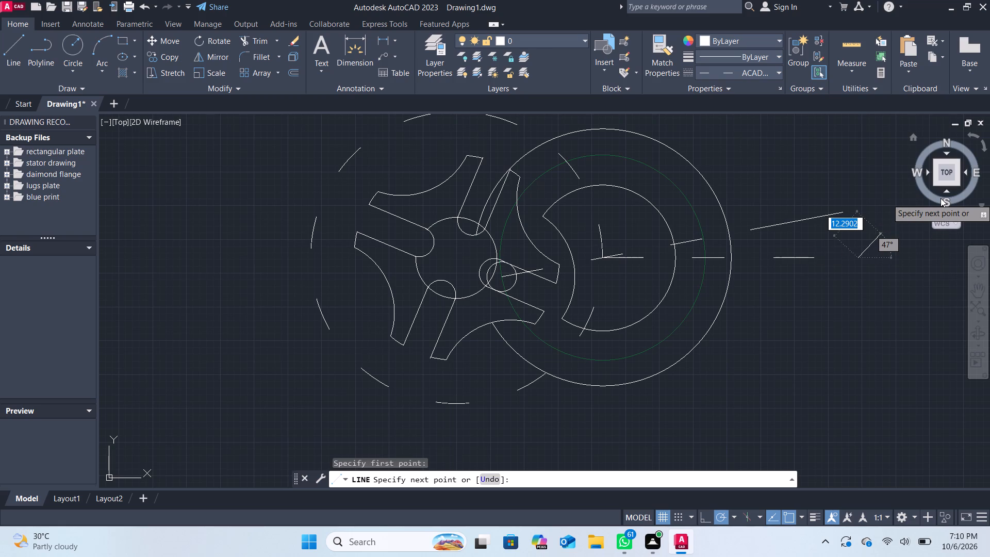
pyautogui.click(920, 256)
pyautogui.press('Return')
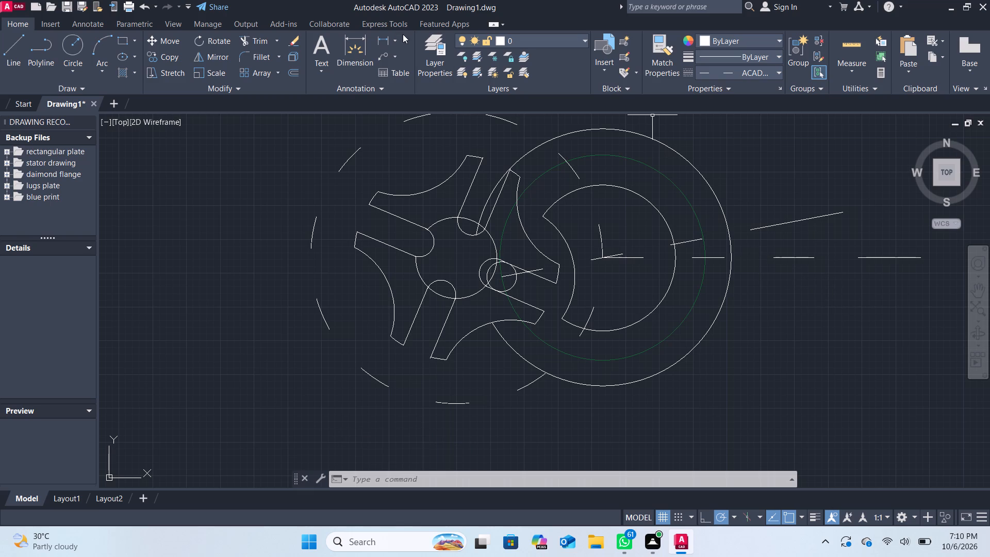
# Dimension the diameter of the driving wheel's outer circle, placing the text outside its upper-right edge.
pyautogui.click(383, 41)
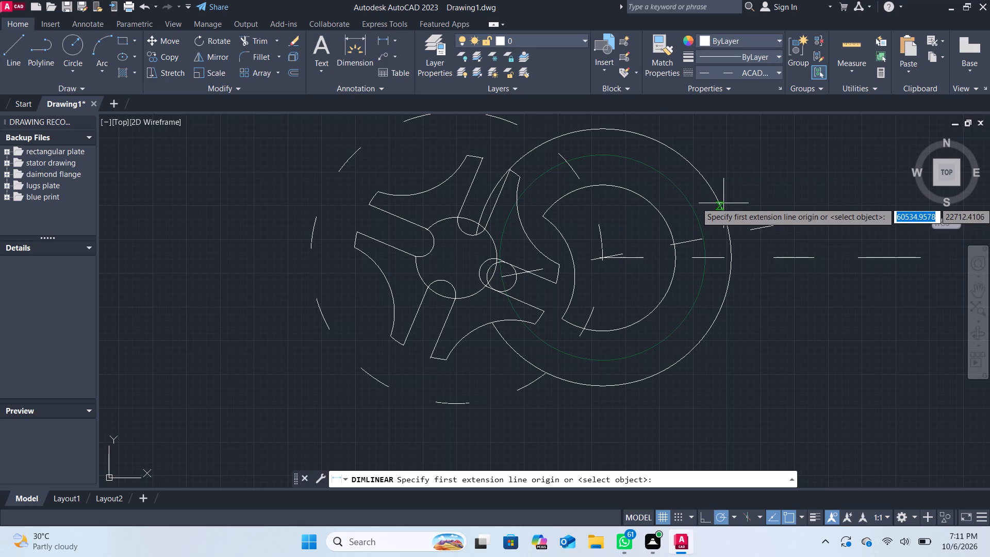
pyautogui.click(379, 39)
pyautogui.click(398, 38)
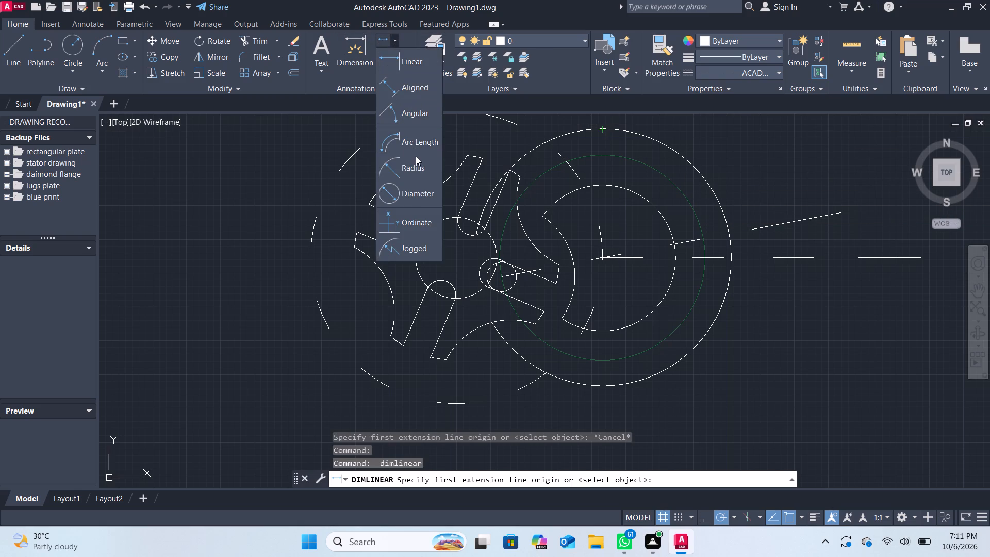
pyautogui.click(408, 186)
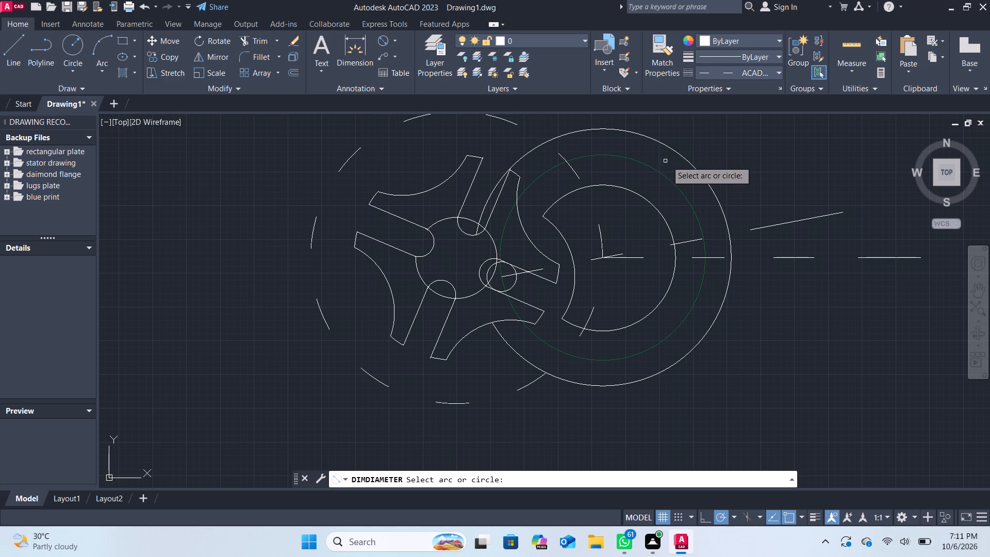
pyautogui.click(682, 158)
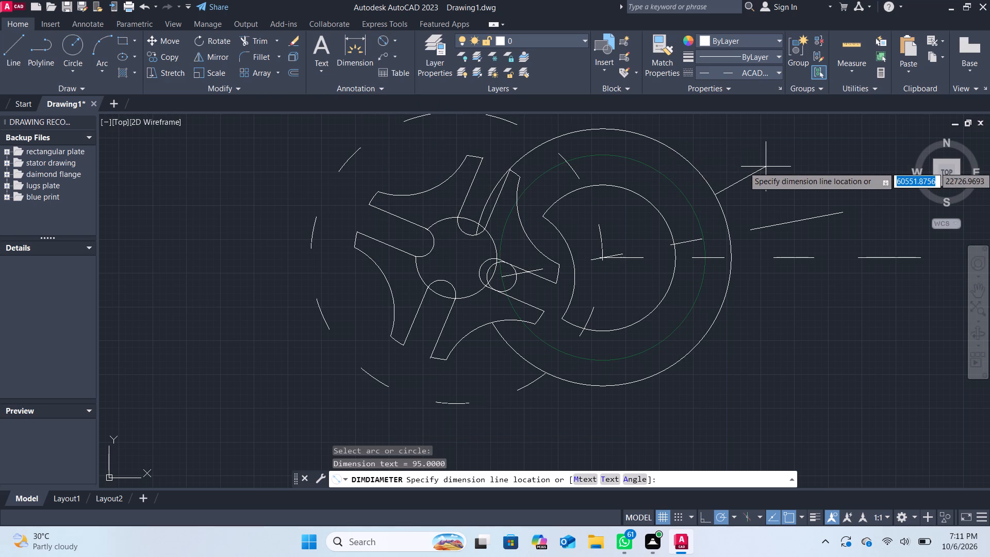
pyautogui.click(766, 167)
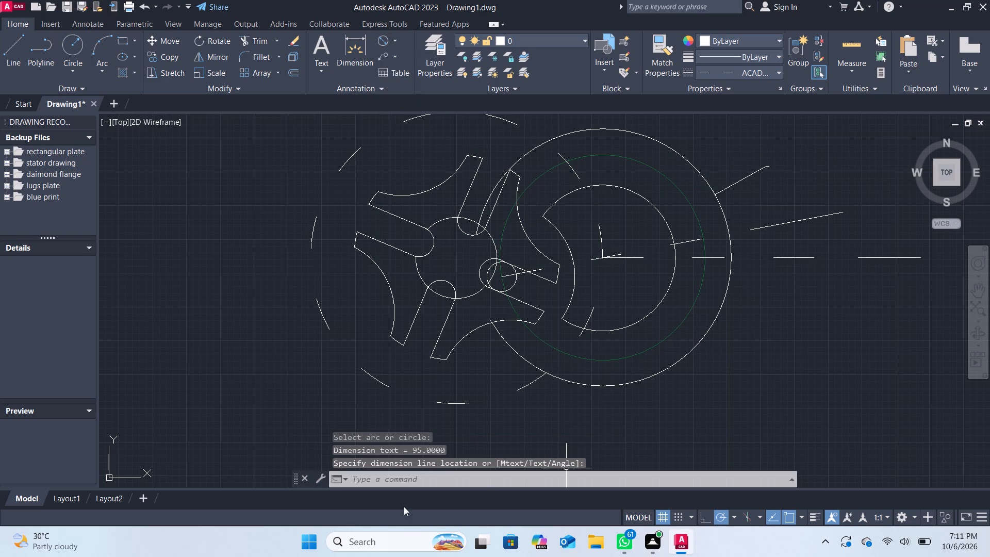
# Set the Standard dimension style's text height to 5 and make the style current.
pyautogui.click(420, 477)
pyautogui.write('dim')
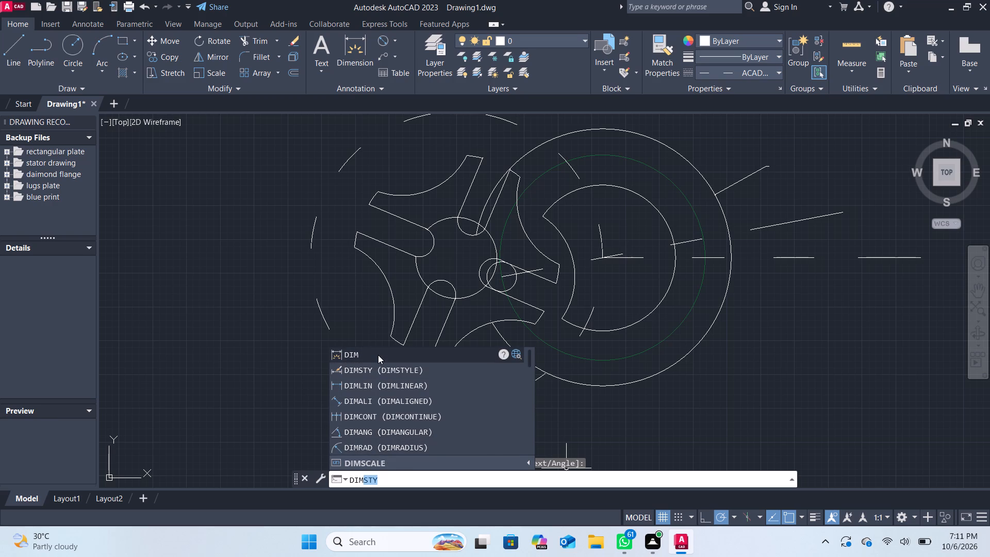
pyautogui.click(378, 373)
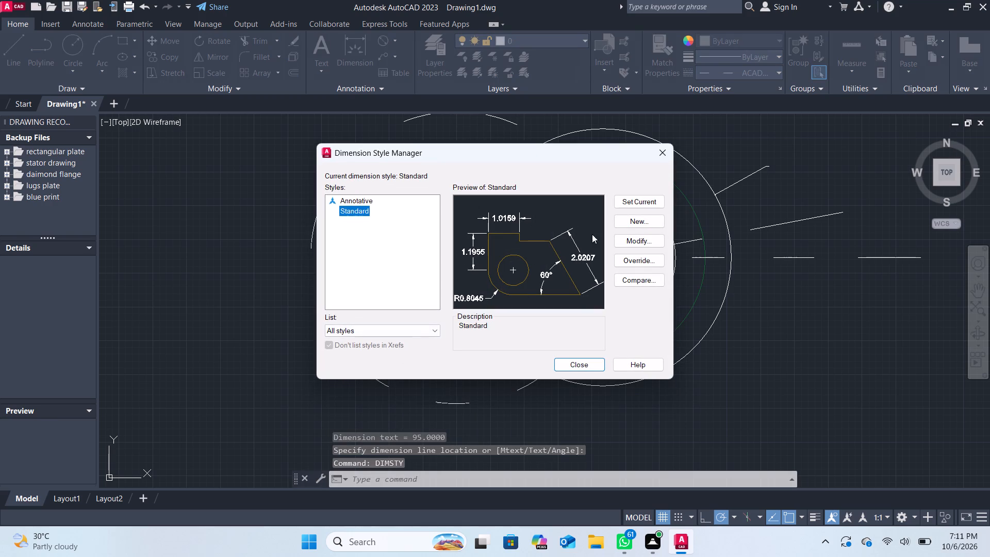
pyautogui.click(639, 241)
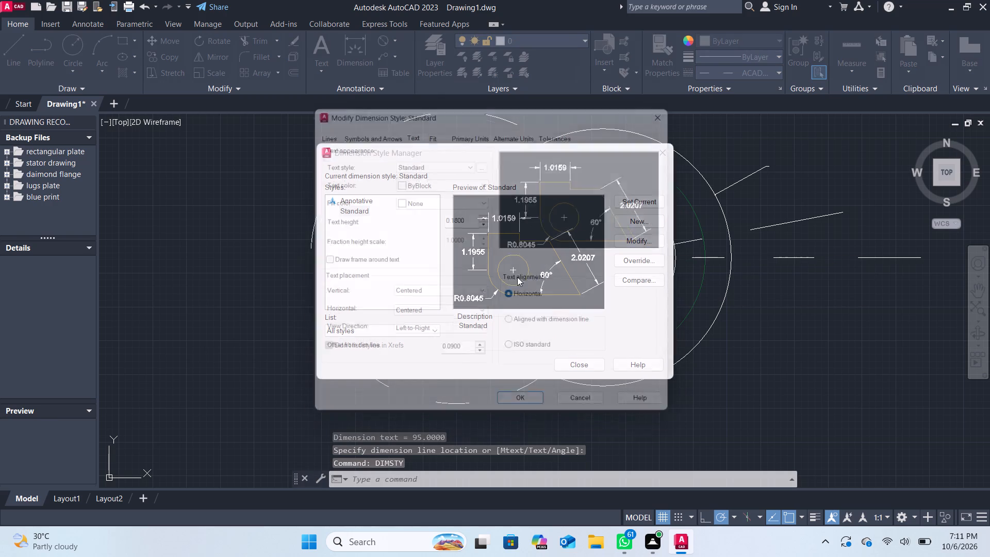
pyautogui.click(466, 220)
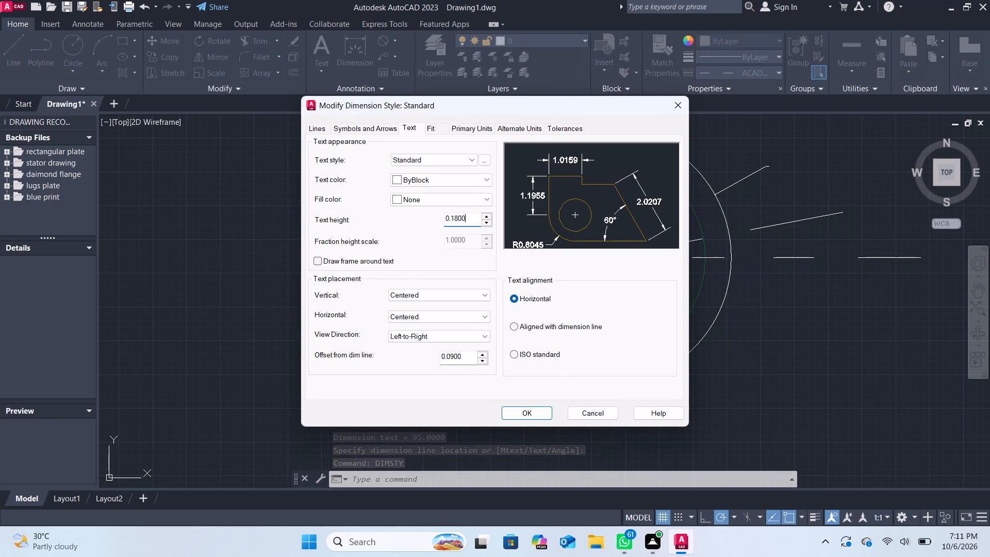
pyautogui.press('BackSpace')
pyautogui.press('BackSpace')
pyautogui.press('BackSpace')
pyautogui.press('BackSpace')
pyautogui.press('BackSpace')
pyautogui.press('BackSpace')
pyautogui.press('BackSpace')
pyautogui.press('BackSpace')
pyautogui.press('BackSpace')
pyautogui.press('BackSpace')
pyautogui.press('BackSpace')
pyautogui.press('5')
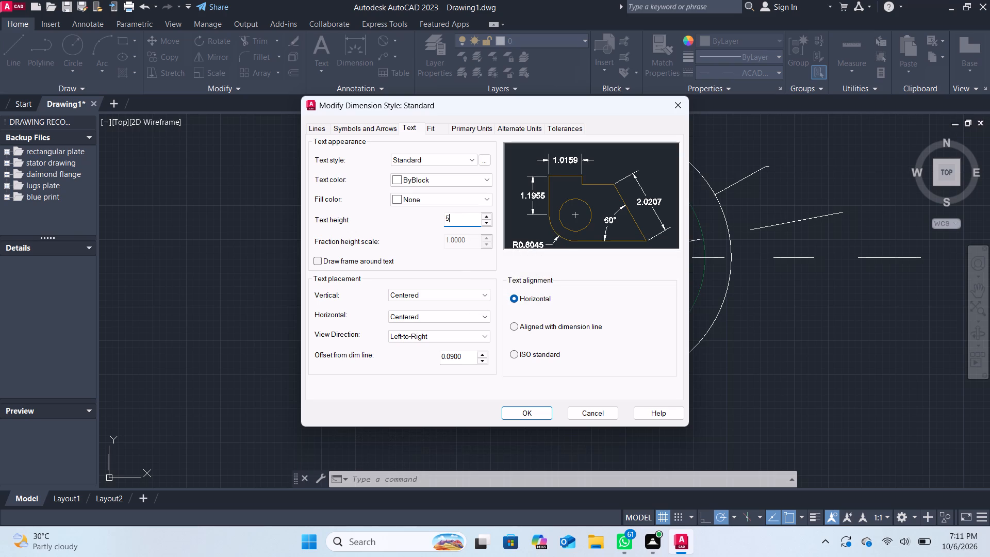
pyautogui.press('Return')
pyautogui.click(539, 412)
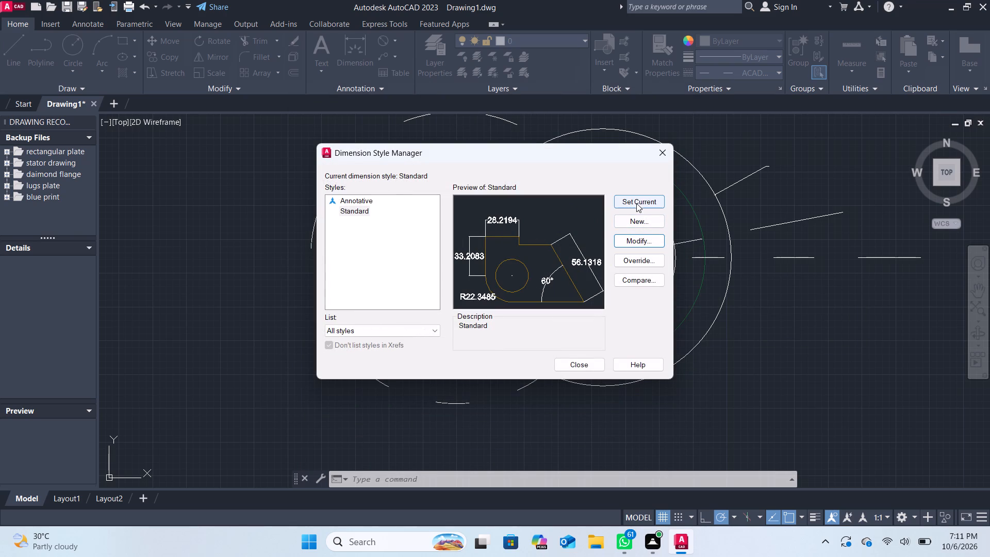
pyautogui.click(636, 203)
pyautogui.click(589, 367)
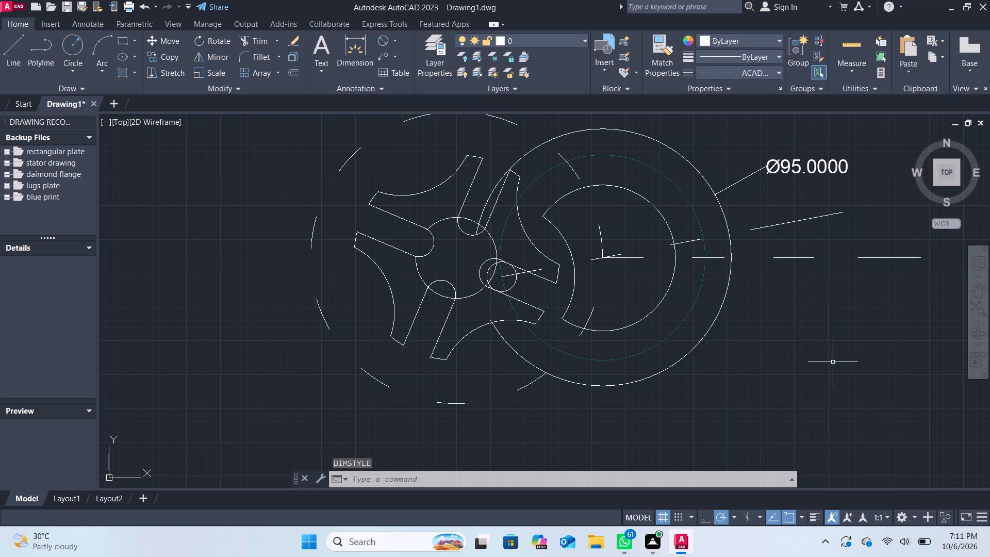
# Add an angular dimension between the inclined line and the outer horizontal line, placed between their outer ends.
pyautogui.click(392, 39)
pyautogui.click(403, 110)
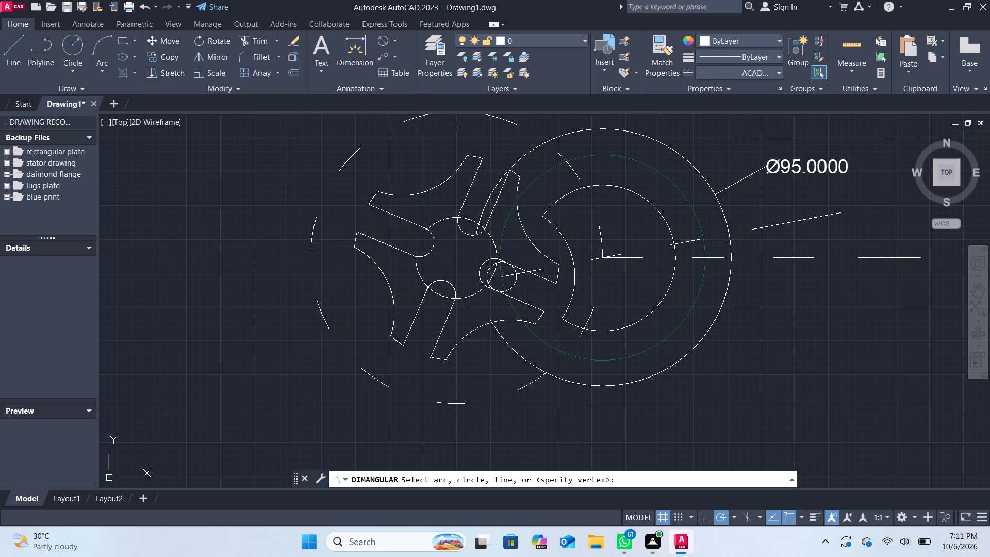
pyautogui.click(841, 213)
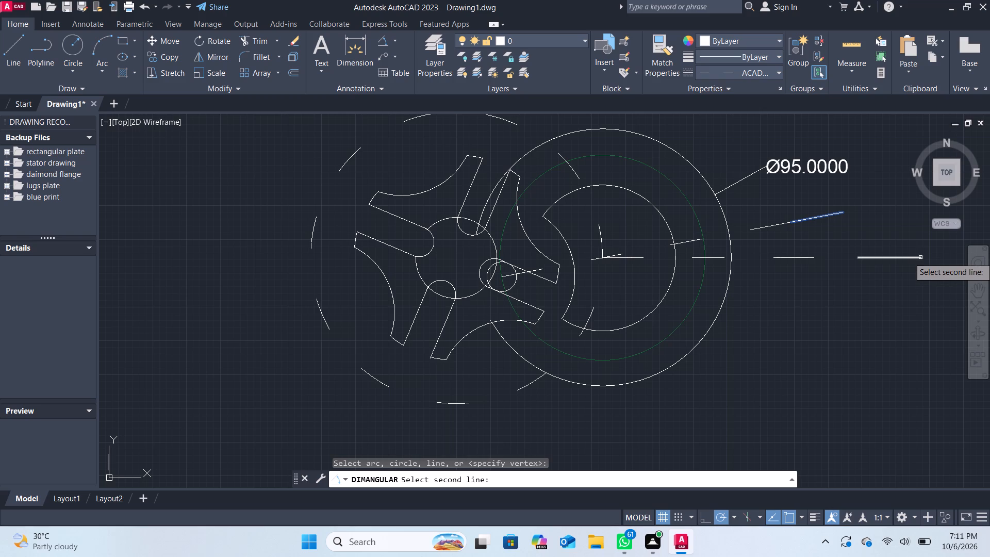
pyautogui.click(920, 257)
pyautogui.click(907, 237)
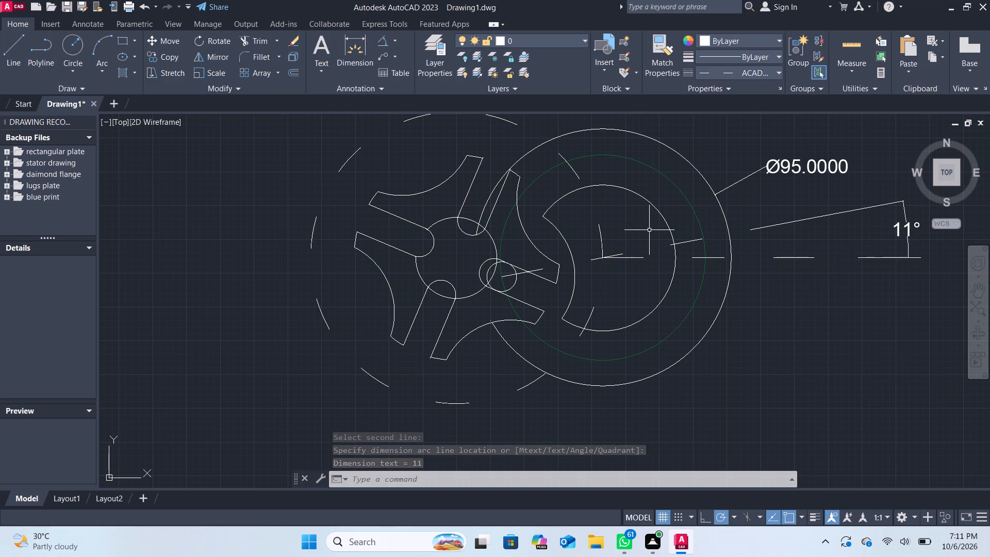
# Dimension the radius of the driving wheel's inner notched arc, placing the text outside the wheel's lower-right edge.
pyautogui.click(395, 39)
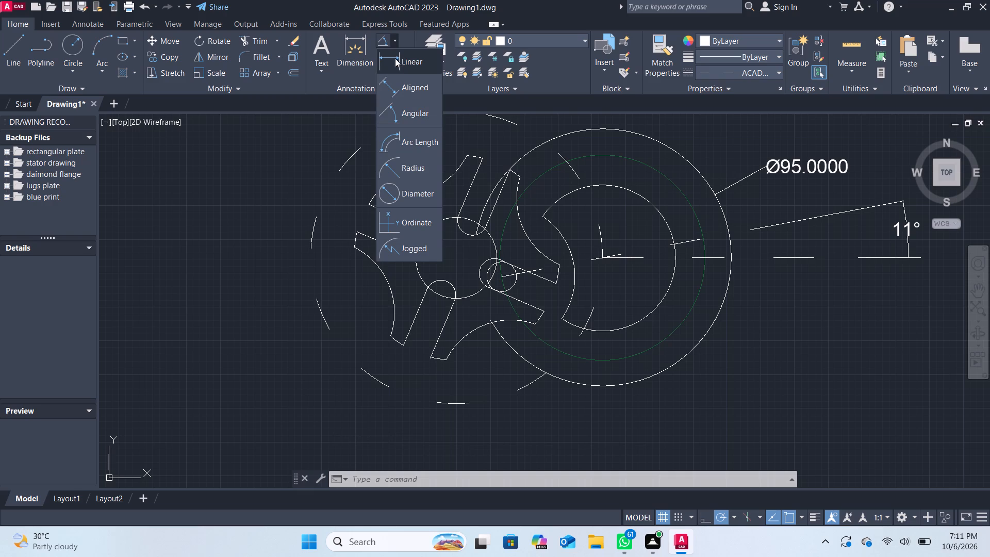
pyautogui.click(409, 171)
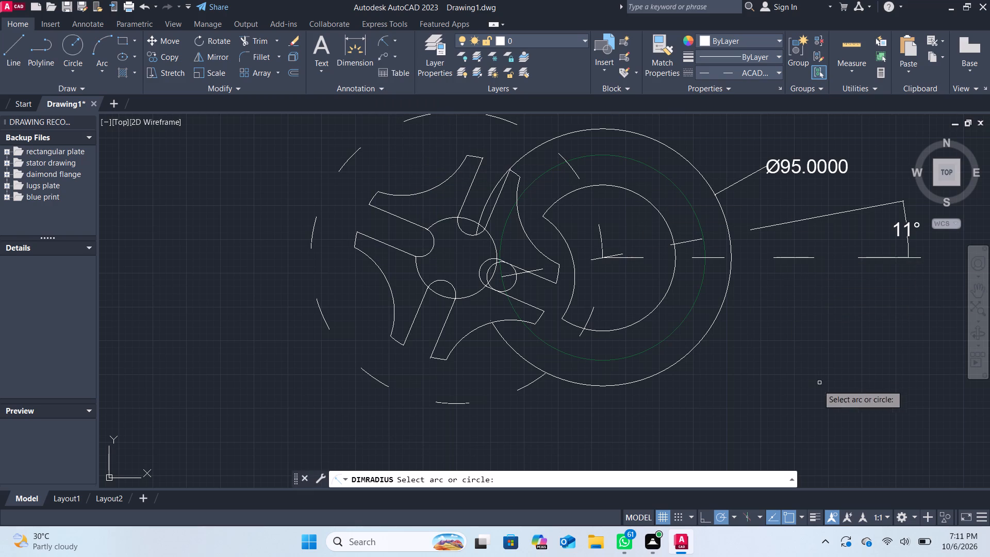
pyautogui.click(653, 312)
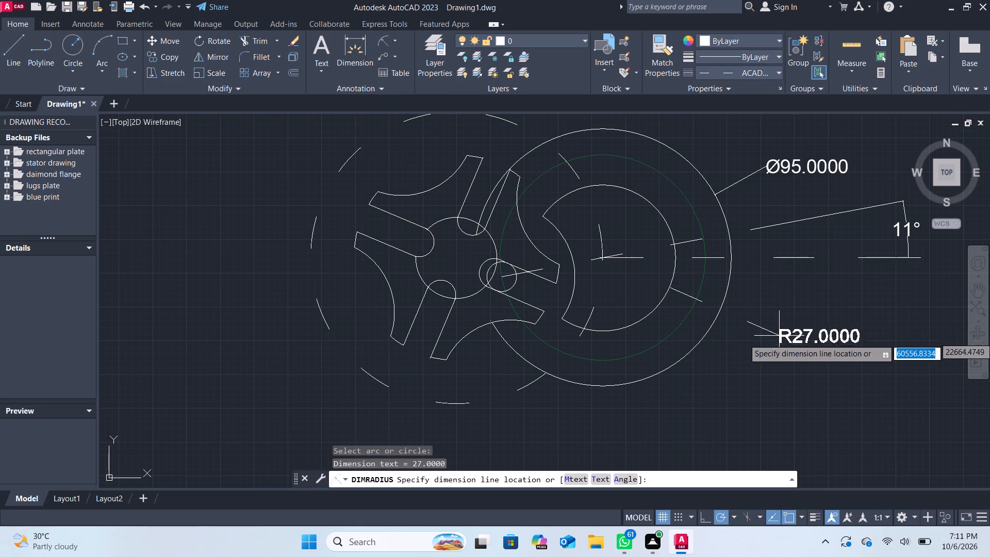
pyautogui.click(791, 376)
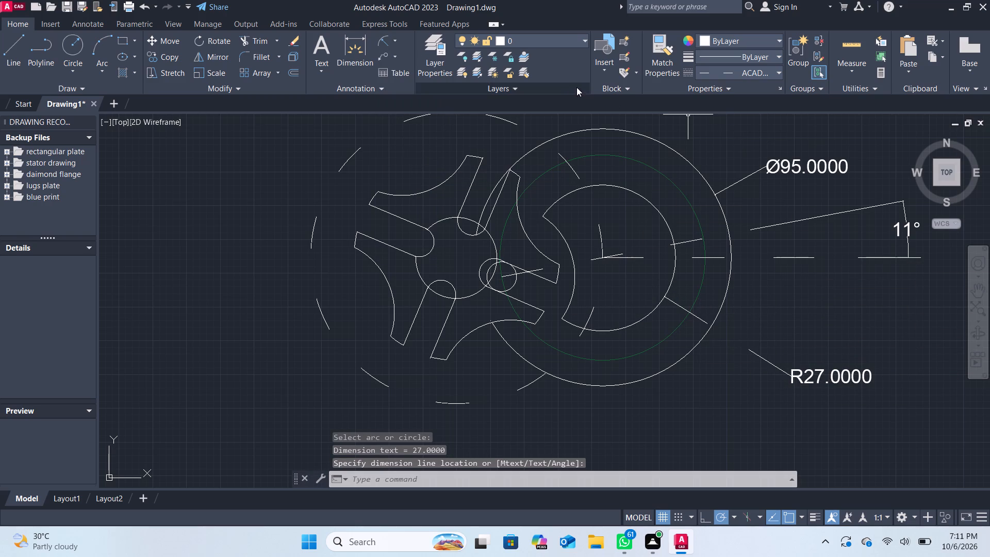
# Dimension the diameter of the green circle, placing the text below the inner arc's radius dimension.
pyautogui.click(383, 42)
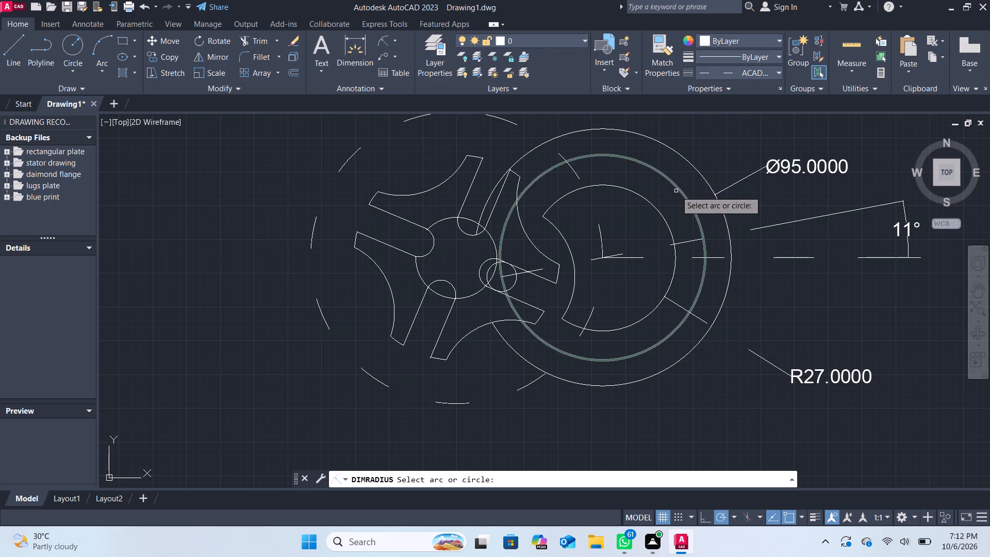
pyautogui.click(394, 42)
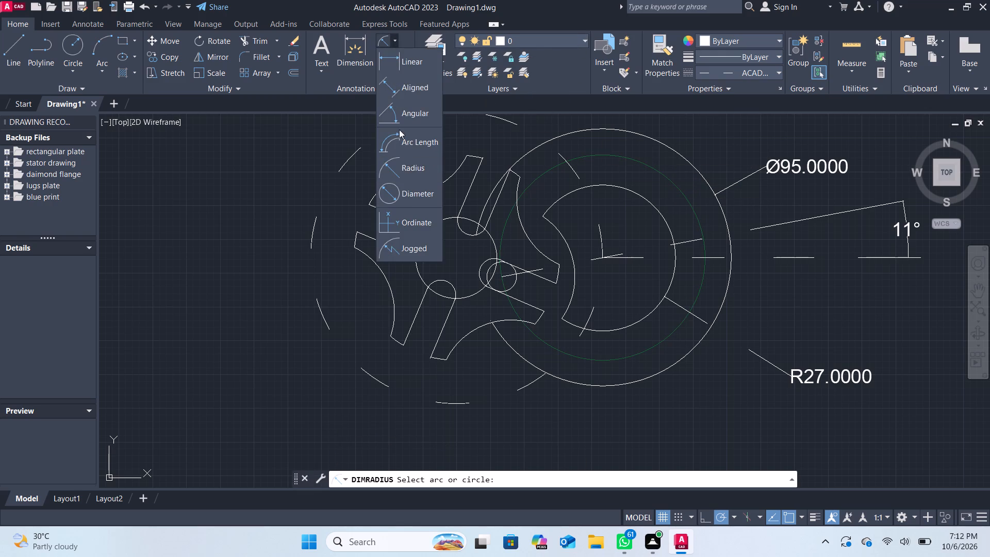
pyautogui.click(403, 192)
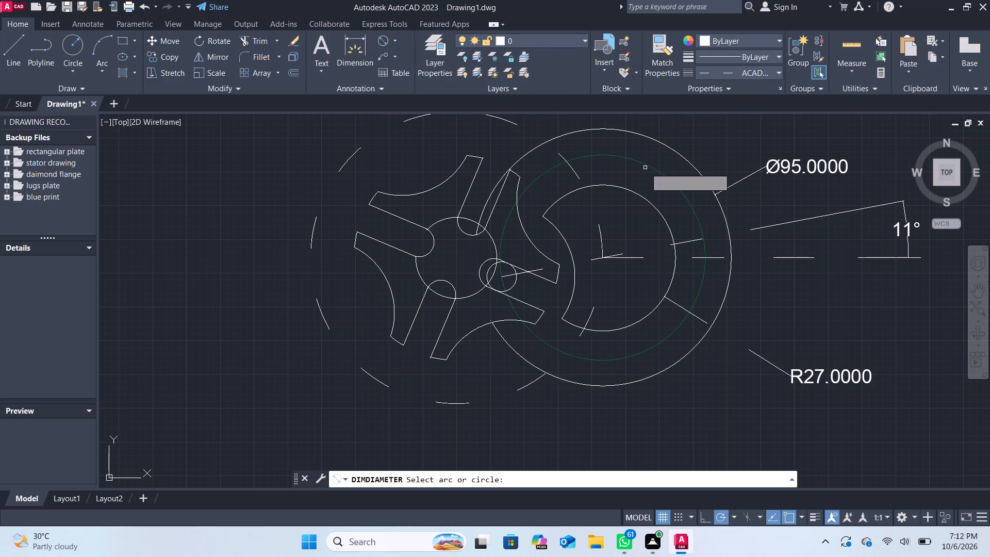
pyautogui.click(649, 166)
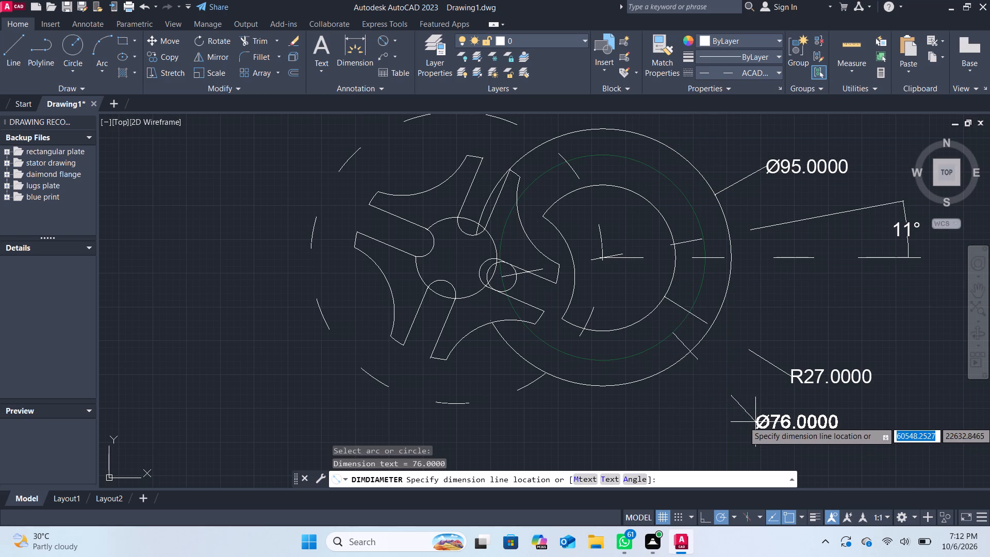
pyautogui.click(757, 421)
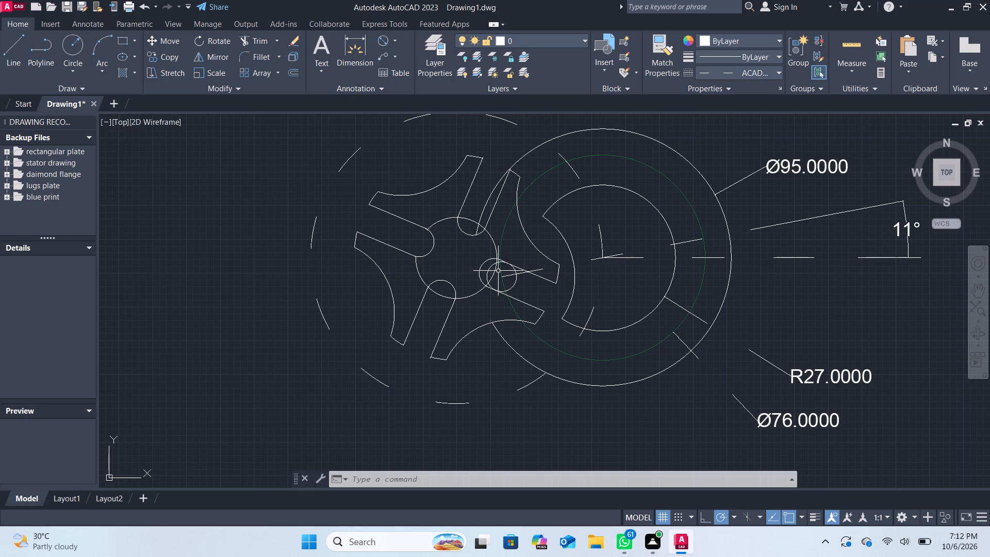
# Add an aligned dimension from the small pin circle's centre to the slotted wheel's centre, placed below the slotted wheel.
pyautogui.click(395, 41)
pyautogui.click(410, 86)
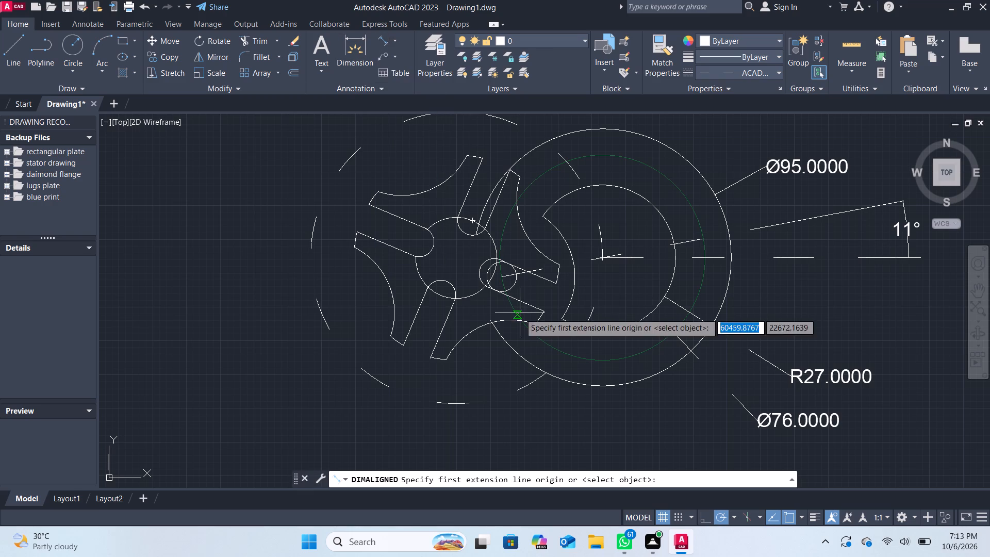
pyautogui.click(499, 277)
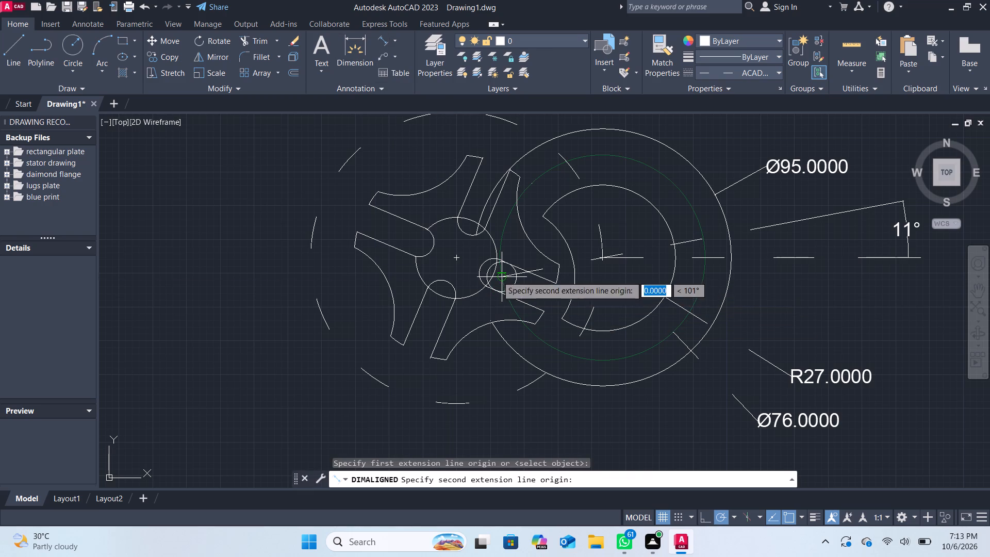
pyautogui.click(458, 258)
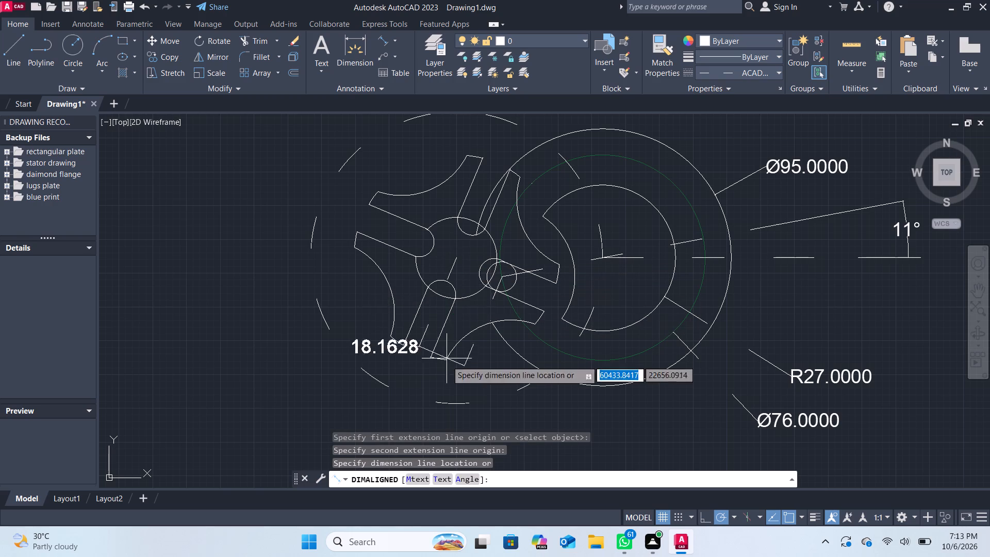
pyautogui.click(401, 432)
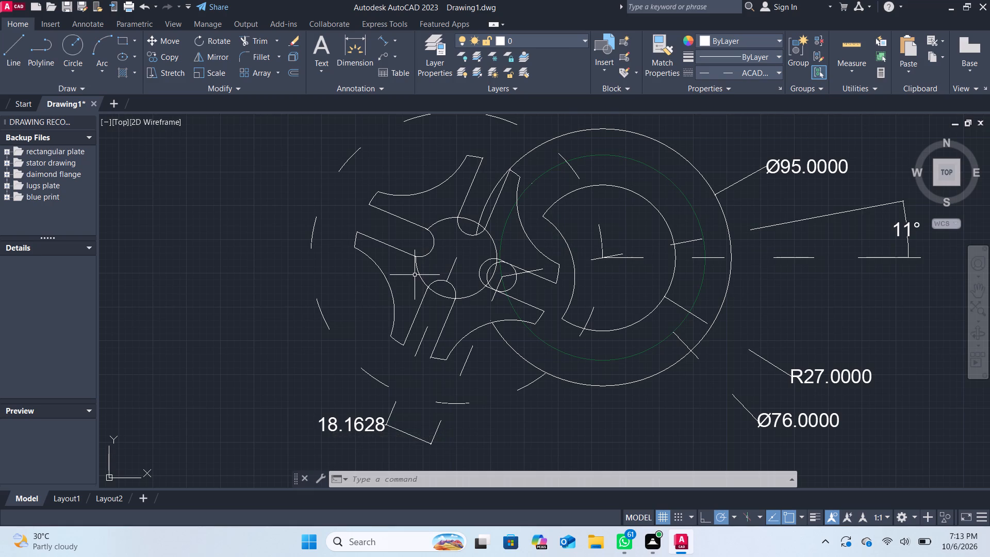
# Dimension the radius of the slotted wheel's central hub circle, placing the text outside the wheel's upper-left side.
pyautogui.click(393, 36)
pyautogui.click(411, 173)
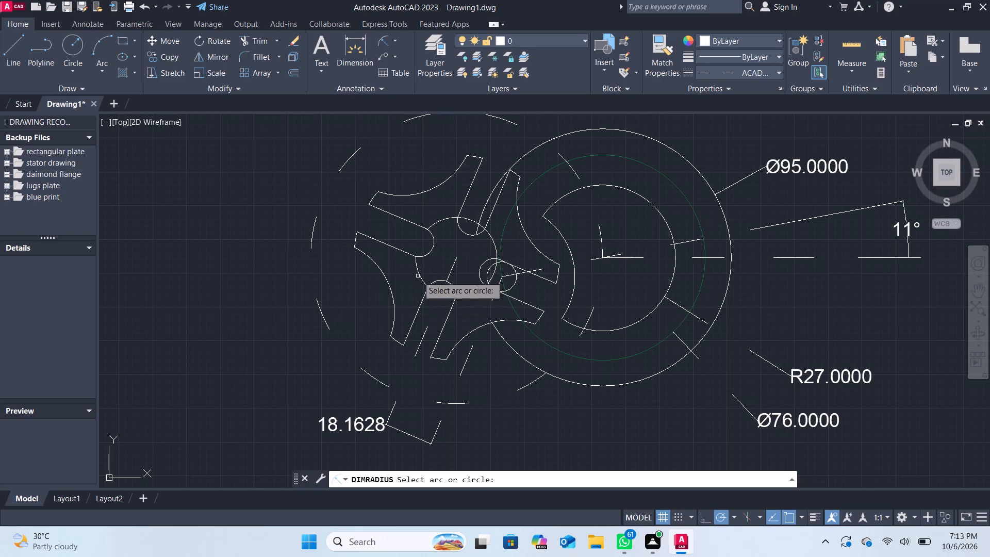
pyautogui.click(420, 274)
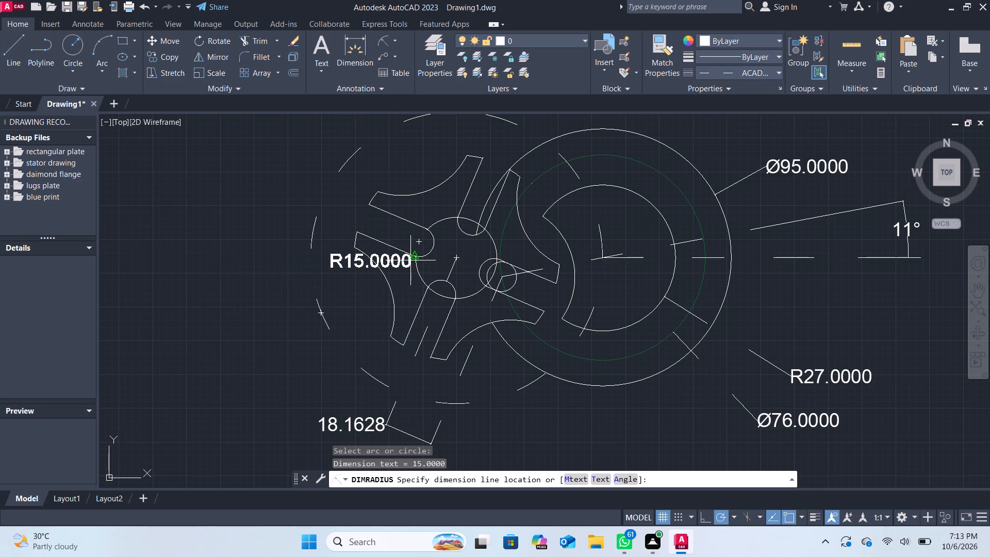
pyautogui.click(271, 182)
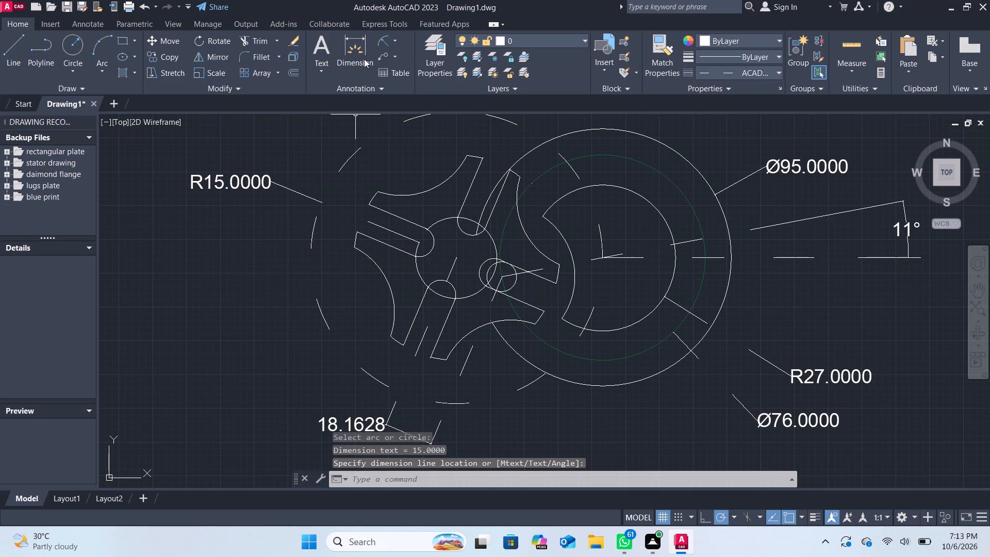
# Dimension the radius of the slotted wheel's lower-left concave arc, placing the text just outside that arc.
pyautogui.click(393, 40)
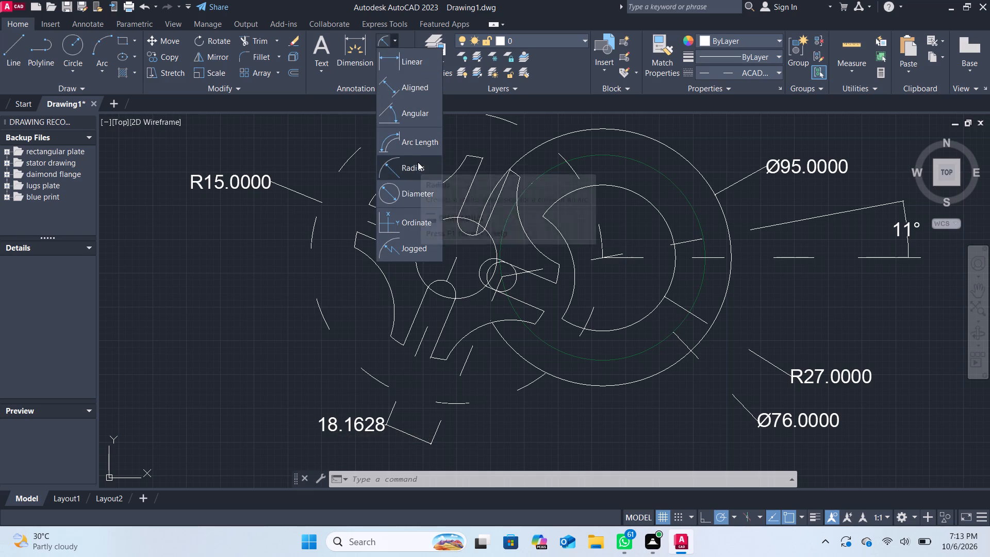
pyautogui.click(418, 162)
pyautogui.click(388, 281)
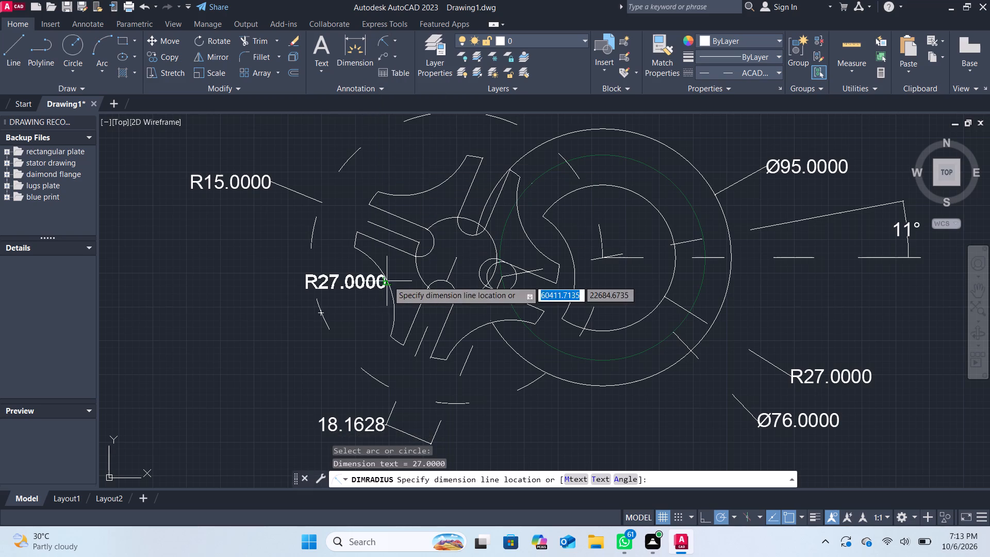
pyautogui.click(351, 295)
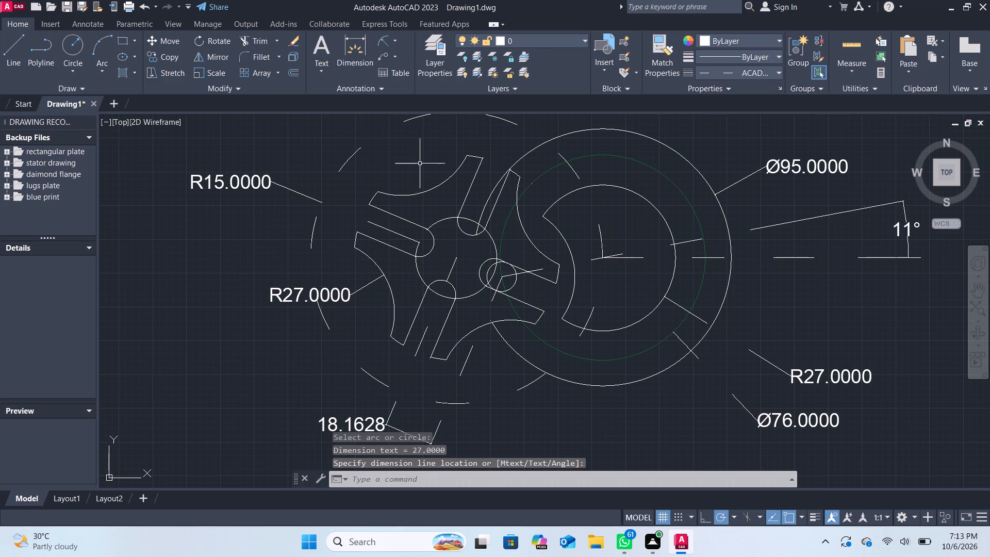
# Dimension the radius of the dashed outer circle around the slotted wheel, placing the text beyond its lower-left side.
pyautogui.click(386, 43)
pyautogui.click(322, 319)
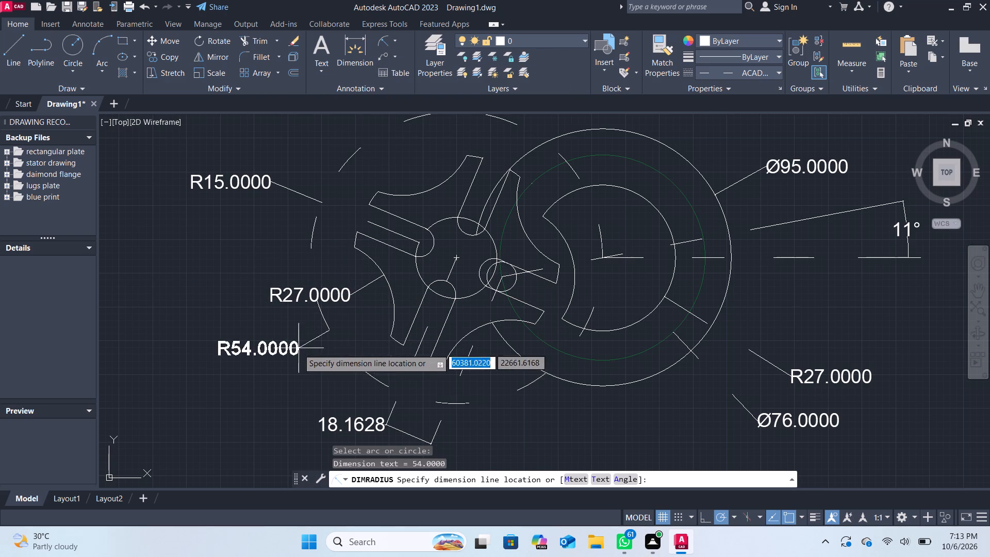
pyautogui.click(266, 374)
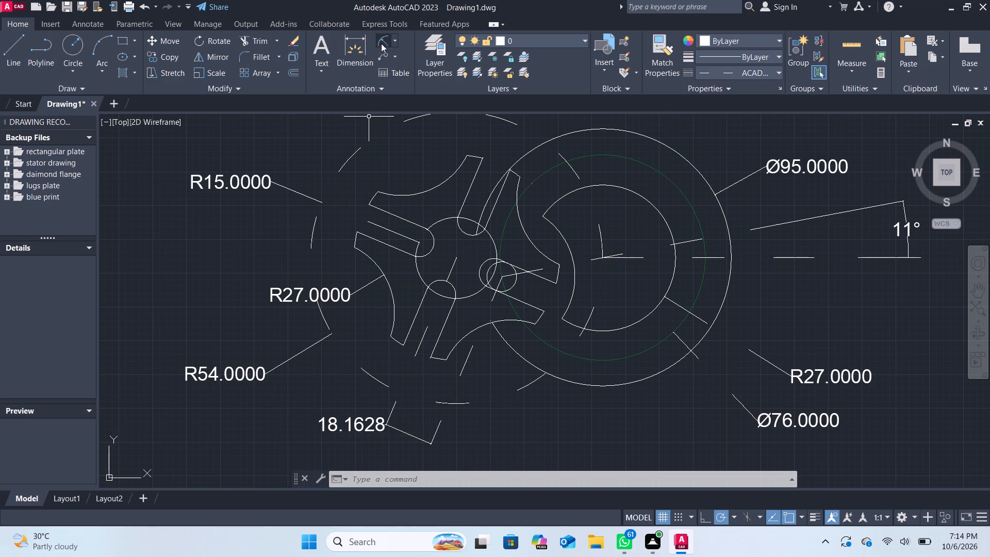
# Add an aligned dimension across the open end of the upper-left slot, placed beyond the hub circle's radius dimension.
pyautogui.click(395, 37)
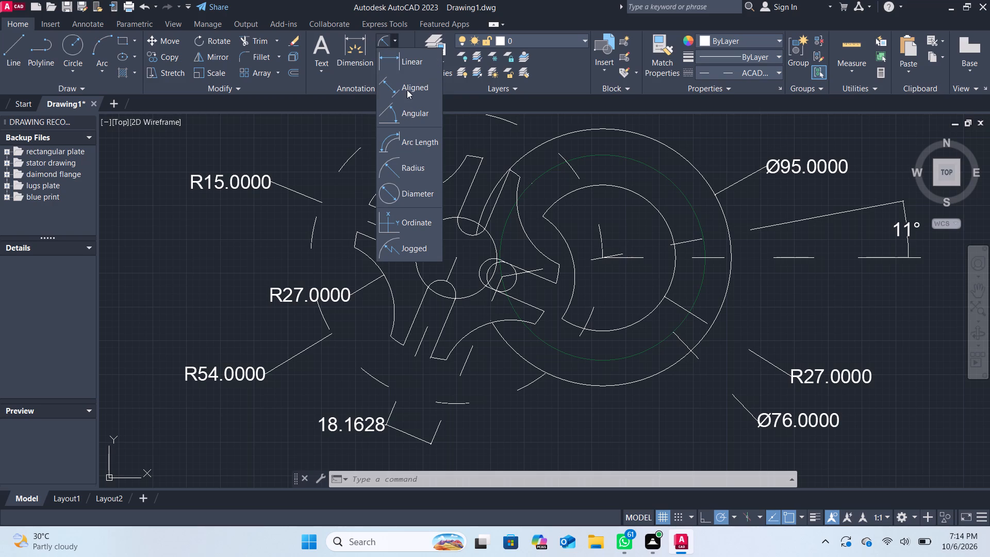
pyautogui.click(409, 71)
pyautogui.click(397, 39)
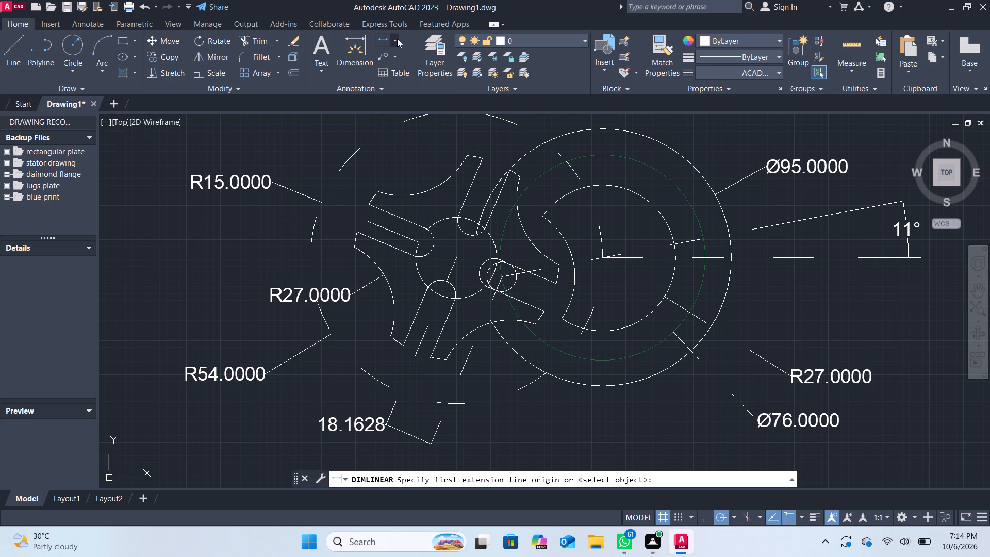
pyautogui.click(395, 95)
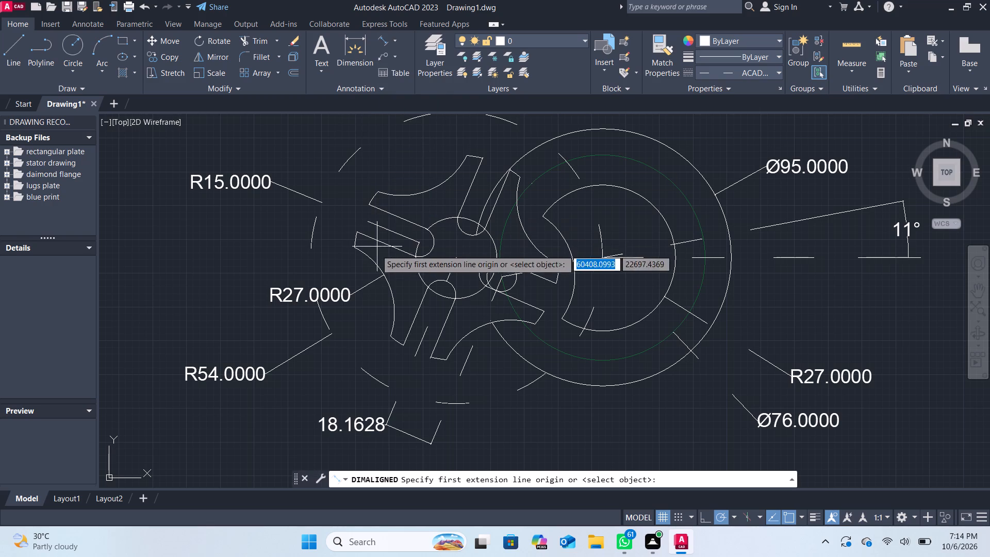
pyautogui.click(359, 233)
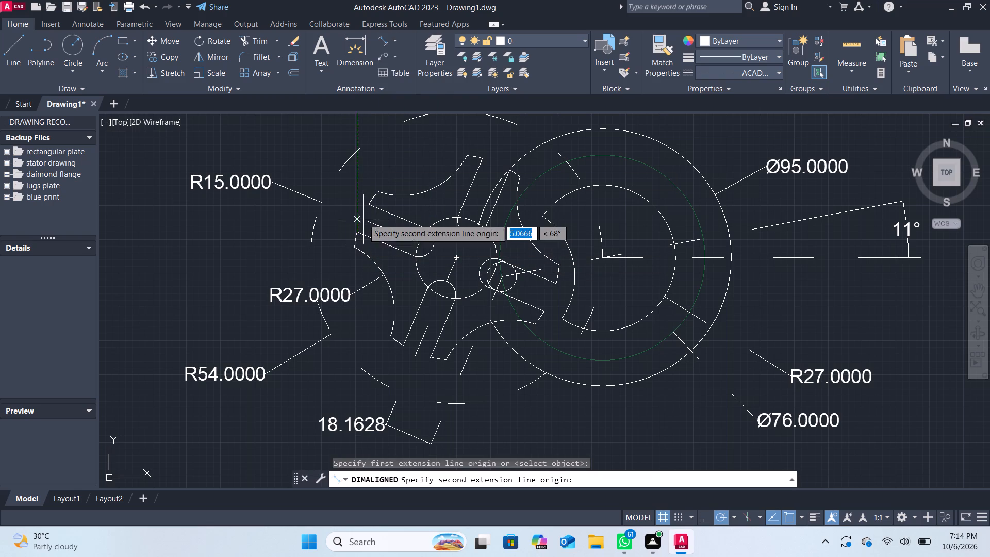
pyautogui.click(369, 207)
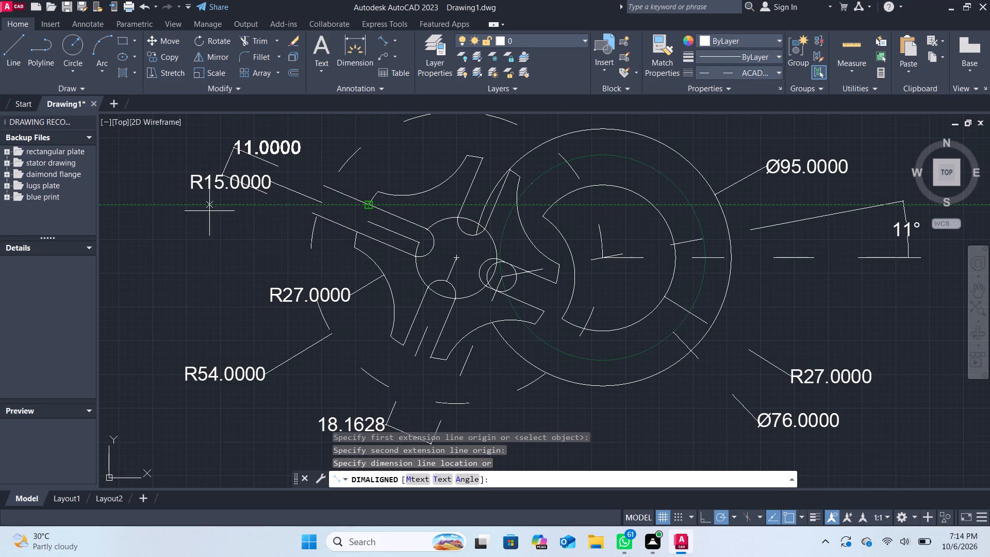
pyautogui.click(146, 205)
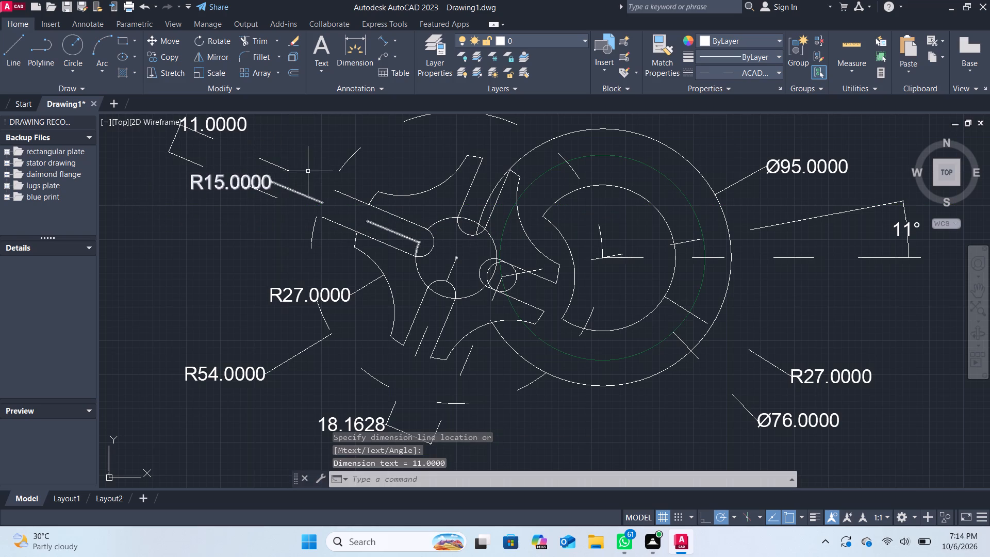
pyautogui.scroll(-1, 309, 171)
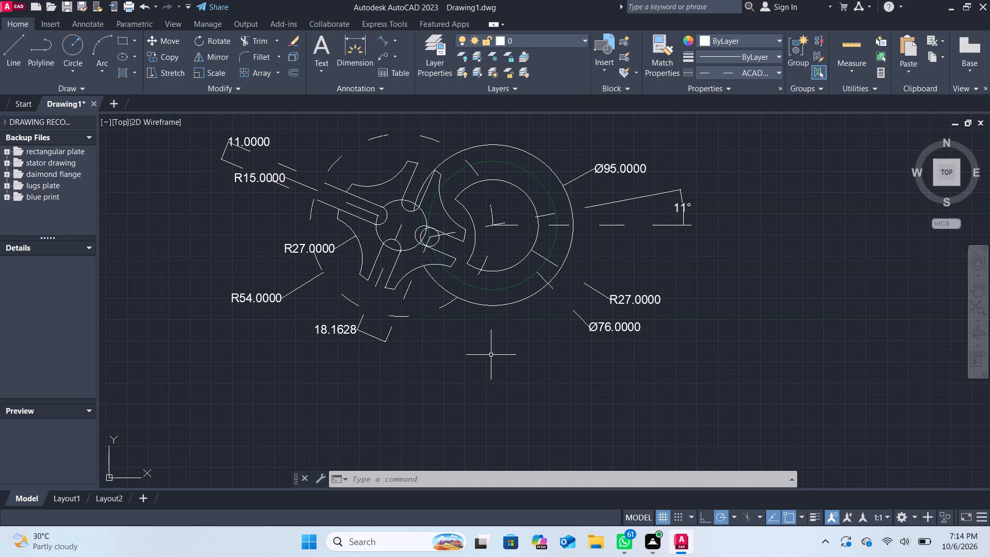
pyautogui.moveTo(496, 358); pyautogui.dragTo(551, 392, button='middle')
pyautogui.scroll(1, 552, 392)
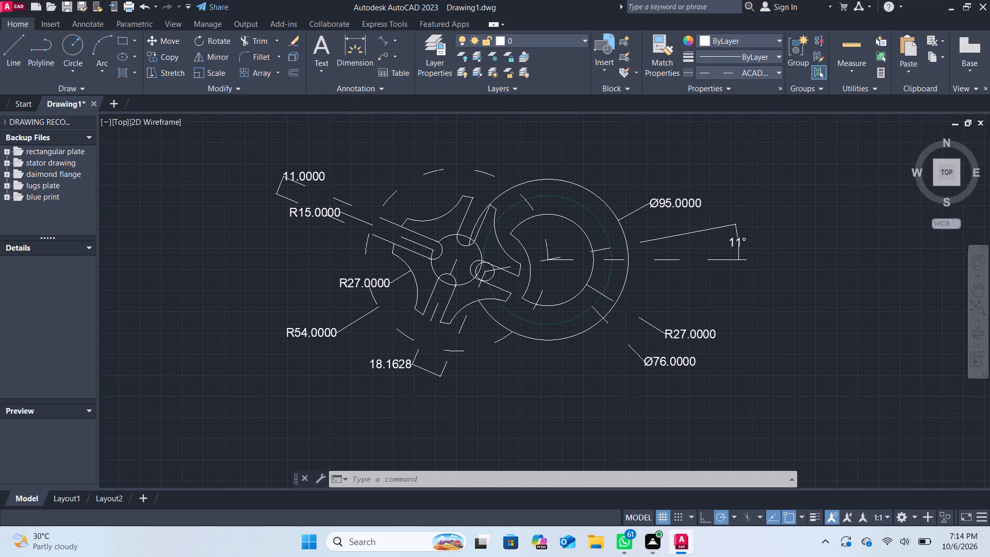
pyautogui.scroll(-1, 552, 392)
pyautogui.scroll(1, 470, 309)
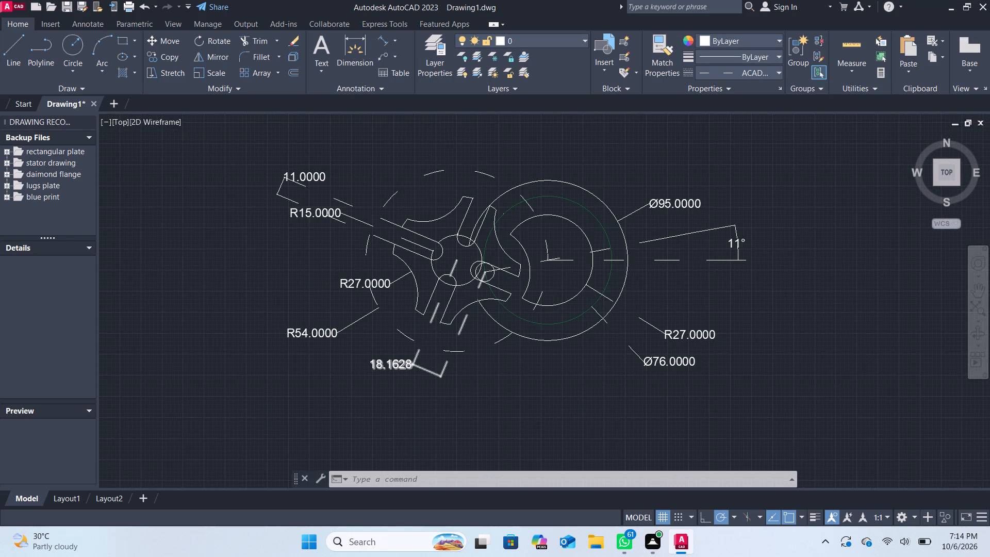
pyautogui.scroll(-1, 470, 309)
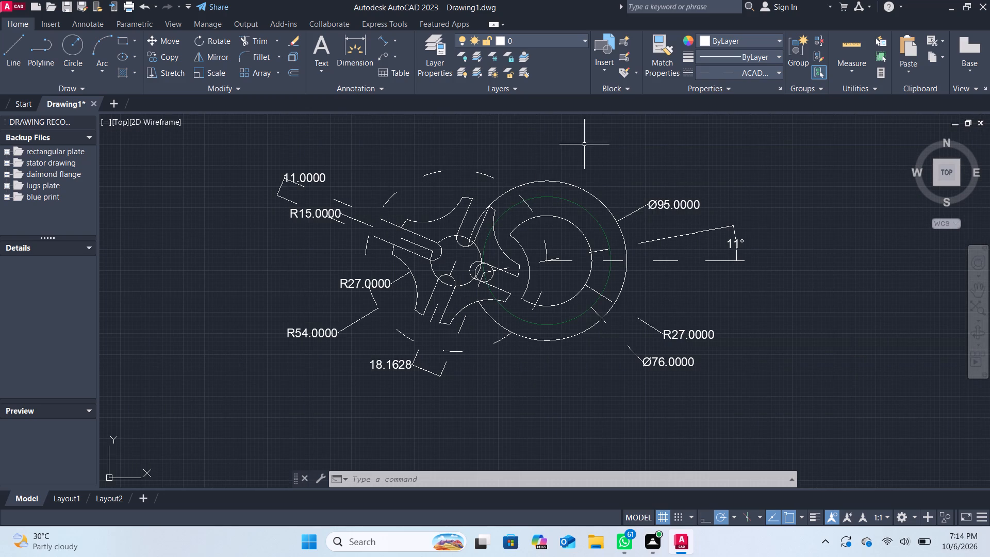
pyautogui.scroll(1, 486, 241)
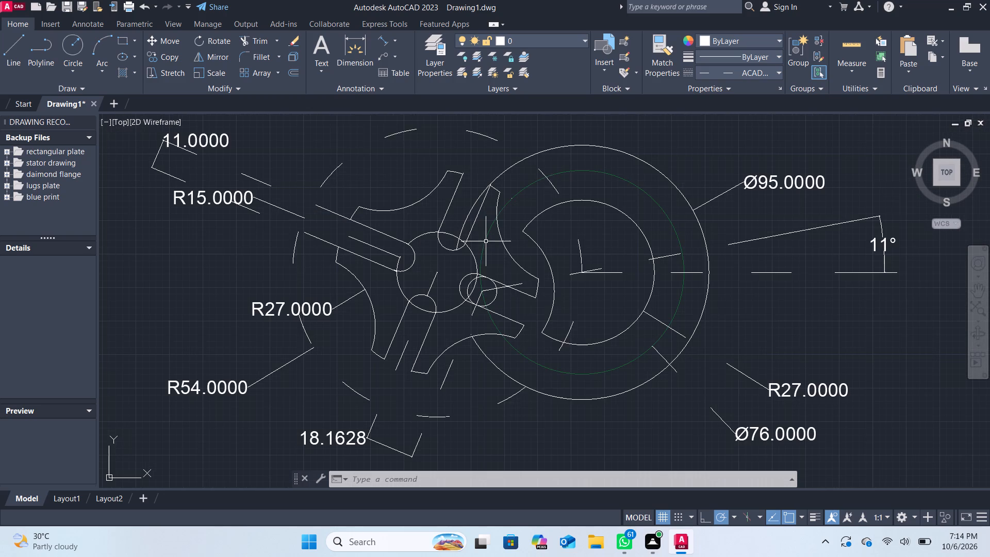
# Hatch the regions of the small pin circle in dark green (19,103,52).
pyautogui.click(136, 71)
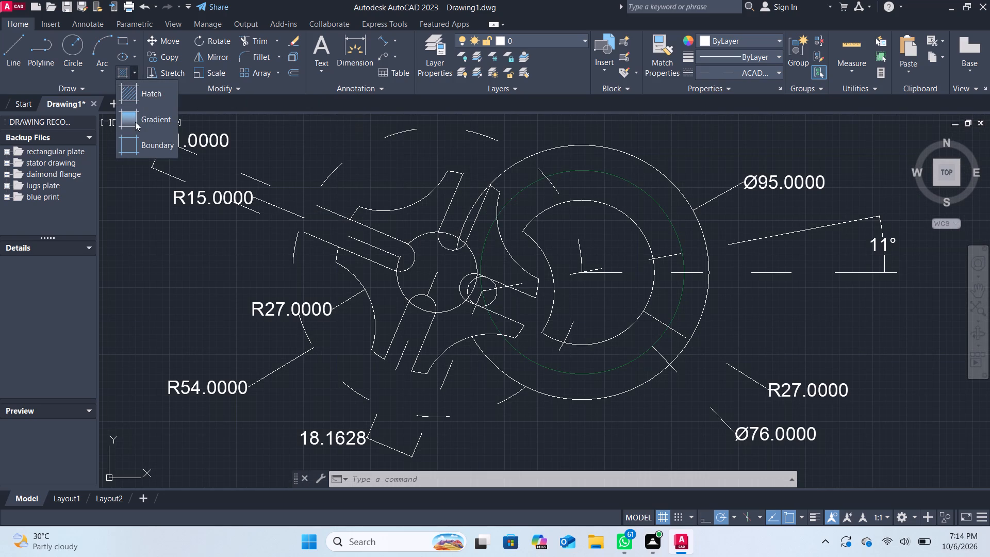
pyautogui.click(146, 93)
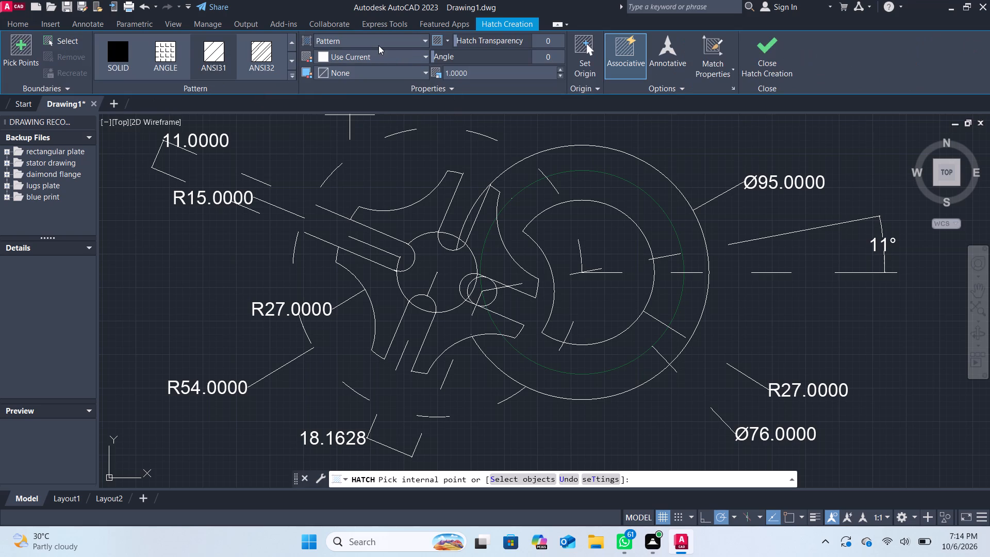
pyautogui.click(373, 56)
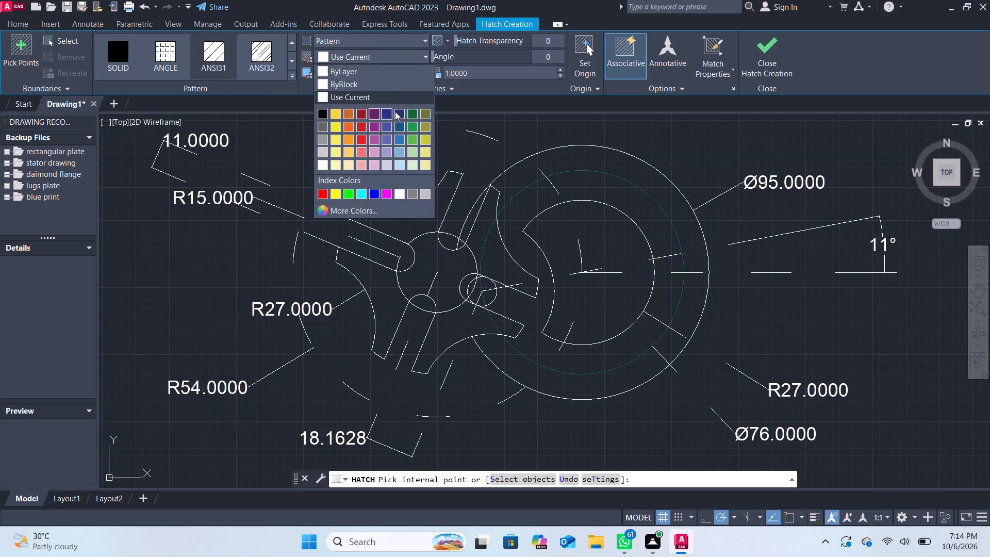
pyautogui.click(408, 108)
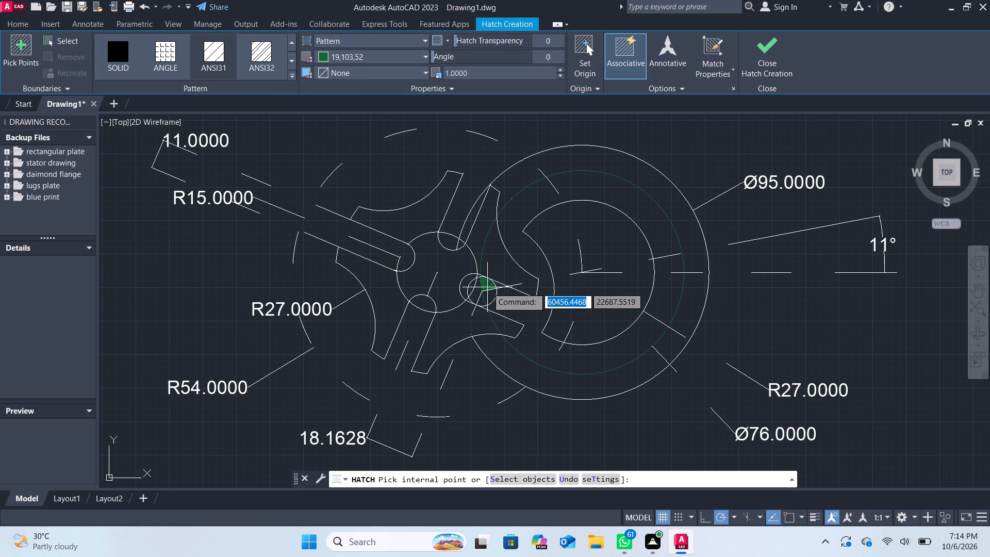
pyautogui.click(485, 286)
pyautogui.click(474, 288)
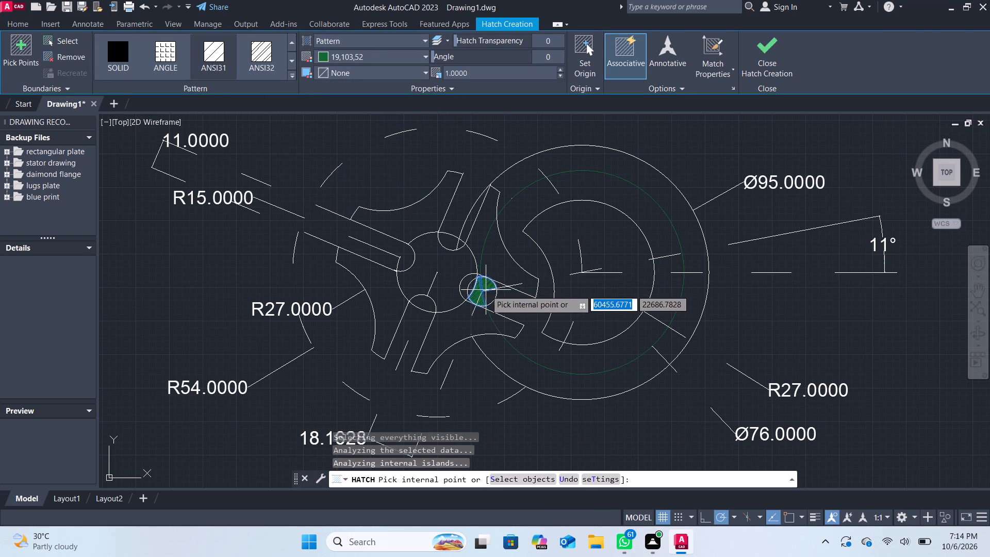
pyautogui.click(488, 293)
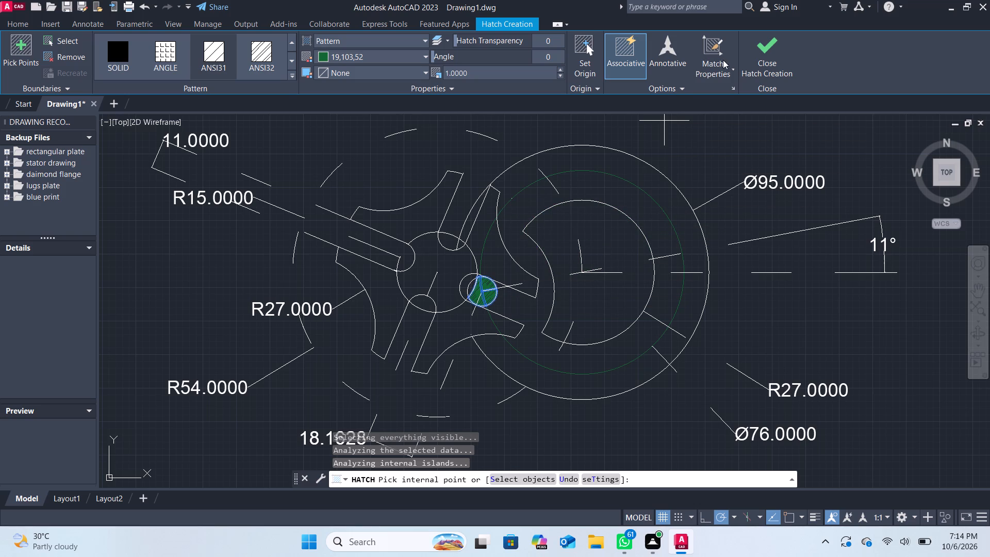
pyautogui.click(753, 54)
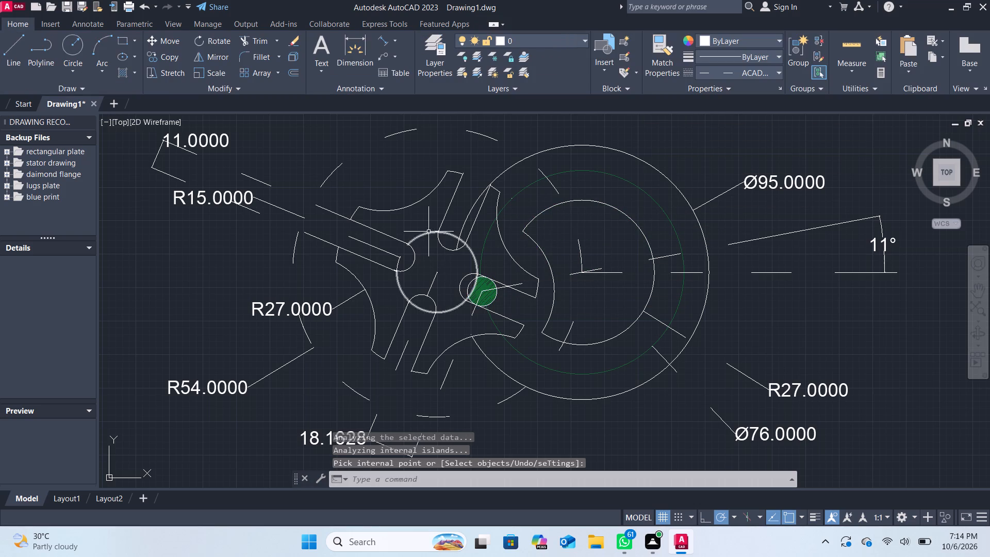
# Hatch the slotted wheel's central hub region, between the slot ends, in yellow (248,215,49).
pyautogui.click(126, 72)
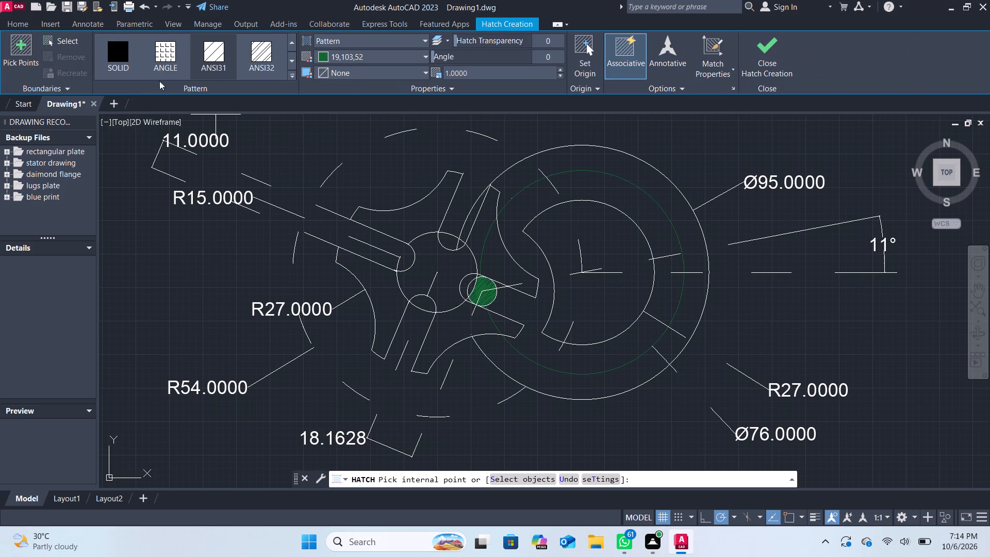
pyautogui.click(384, 60)
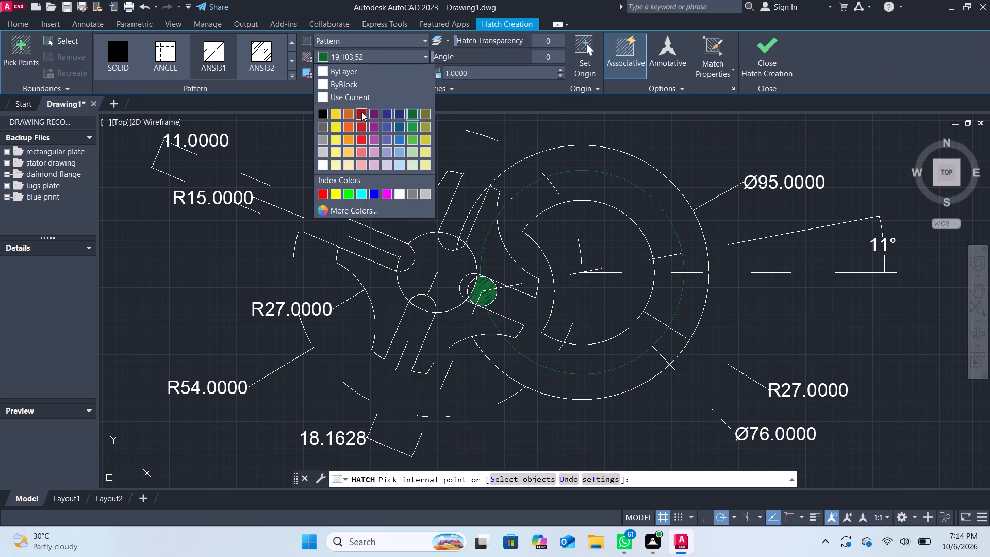
pyautogui.click(336, 113)
pyautogui.click(426, 250)
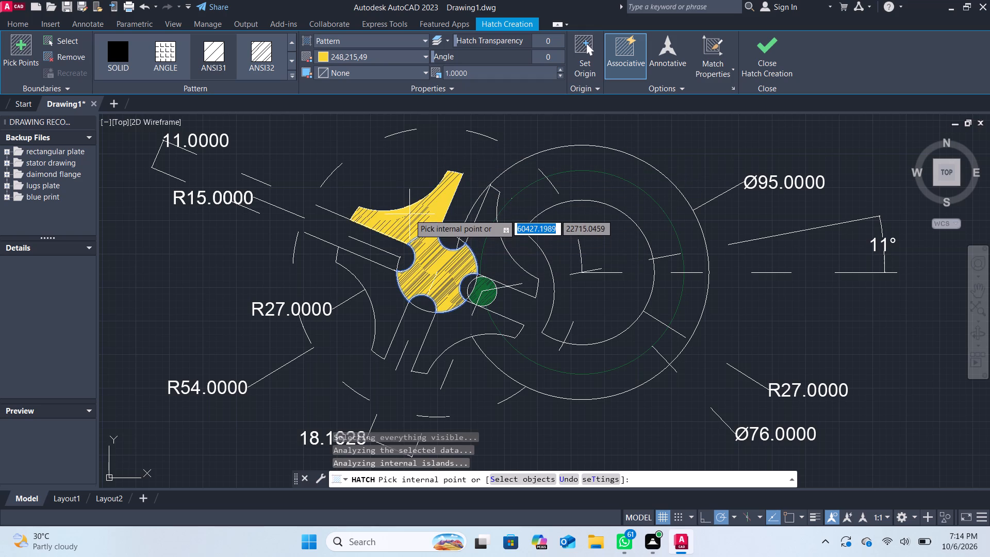
pyautogui.click(757, 55)
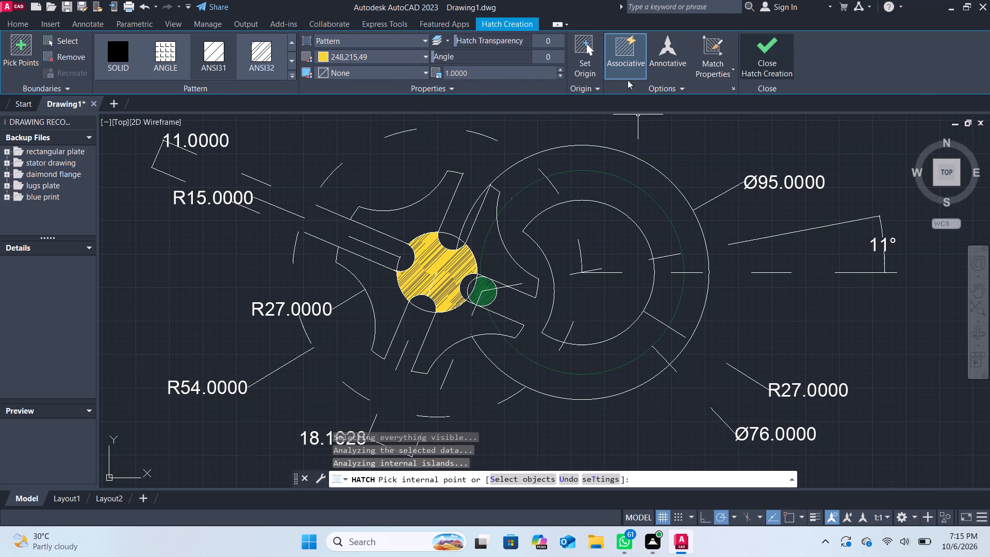
# Hatch the slotted wheel's four curved arm regions around the yellow hub in dark red (153,27,30).
pyautogui.click(118, 70)
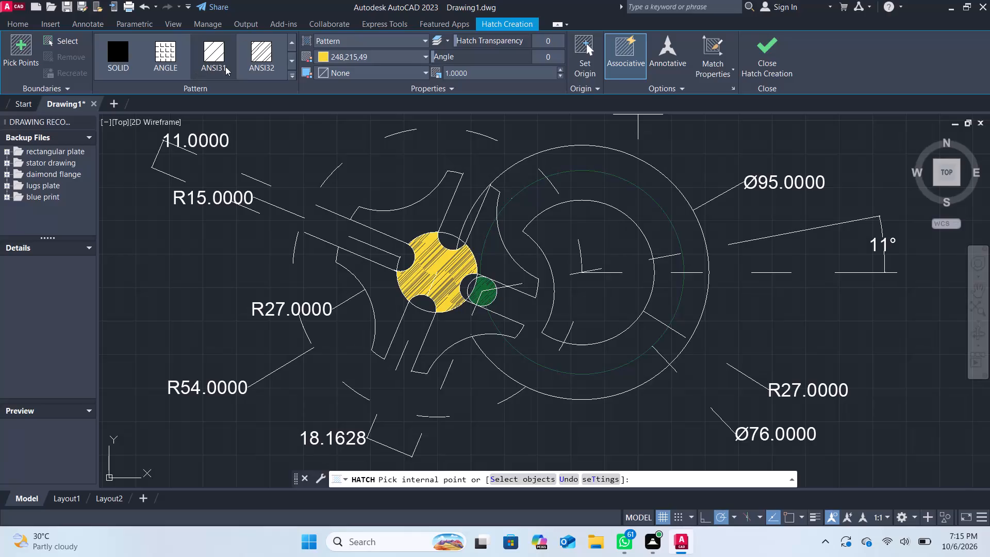
pyautogui.click(341, 52)
pyautogui.click(358, 114)
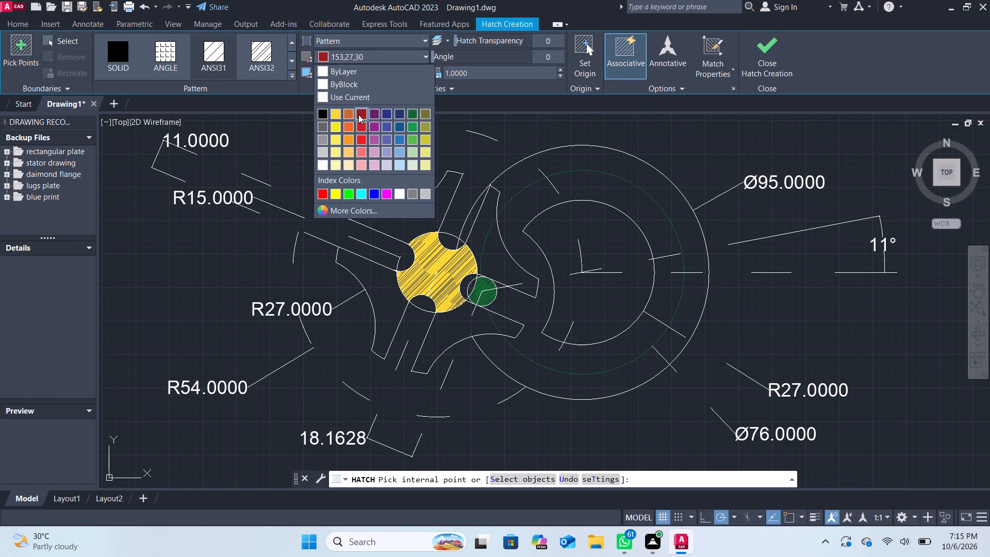
pyautogui.click(412, 215)
pyautogui.click(374, 292)
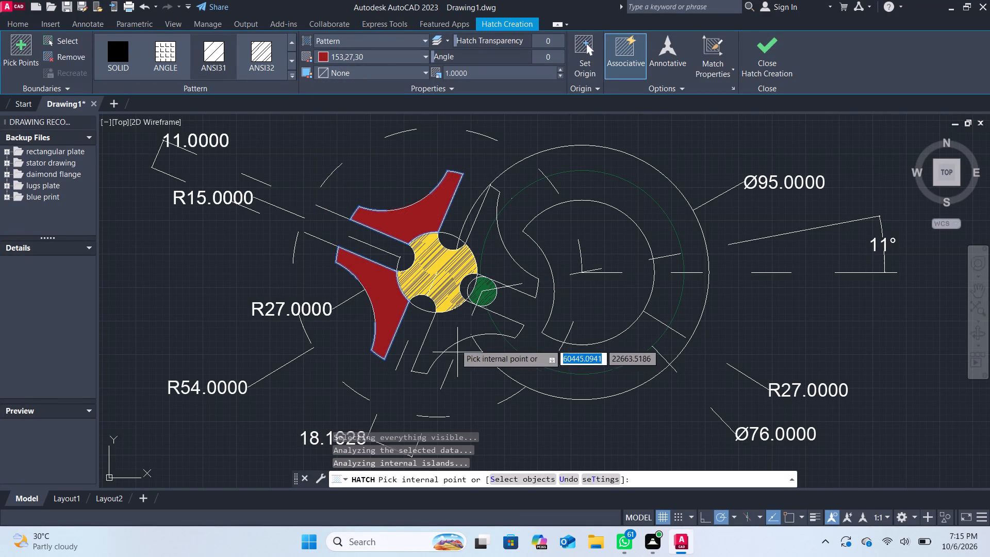
pyautogui.click(445, 327)
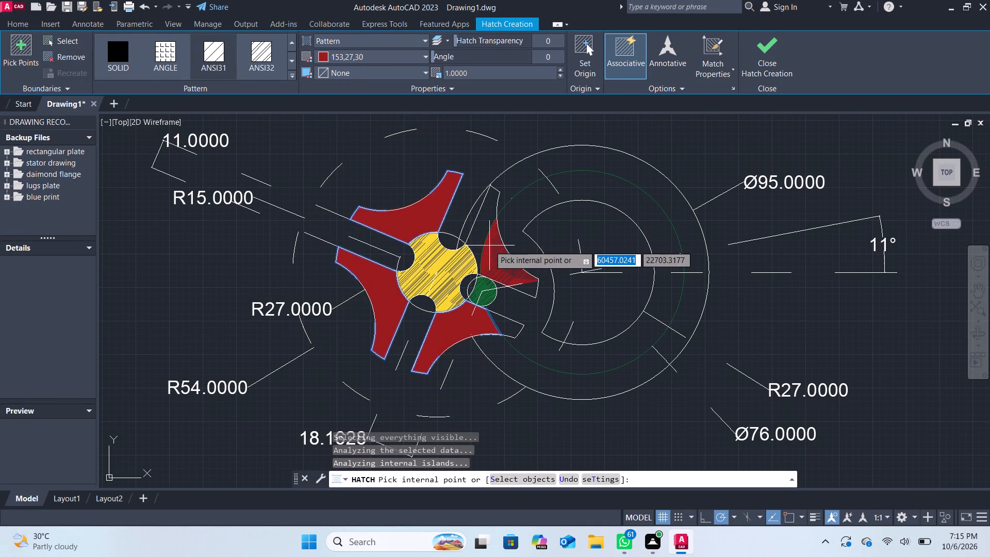
pyautogui.click(489, 245)
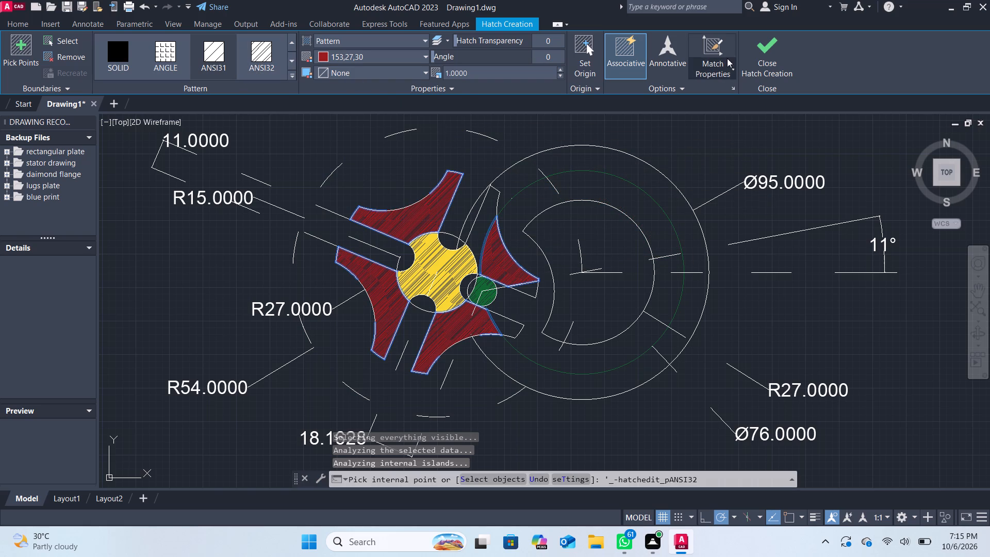
pyautogui.click(761, 47)
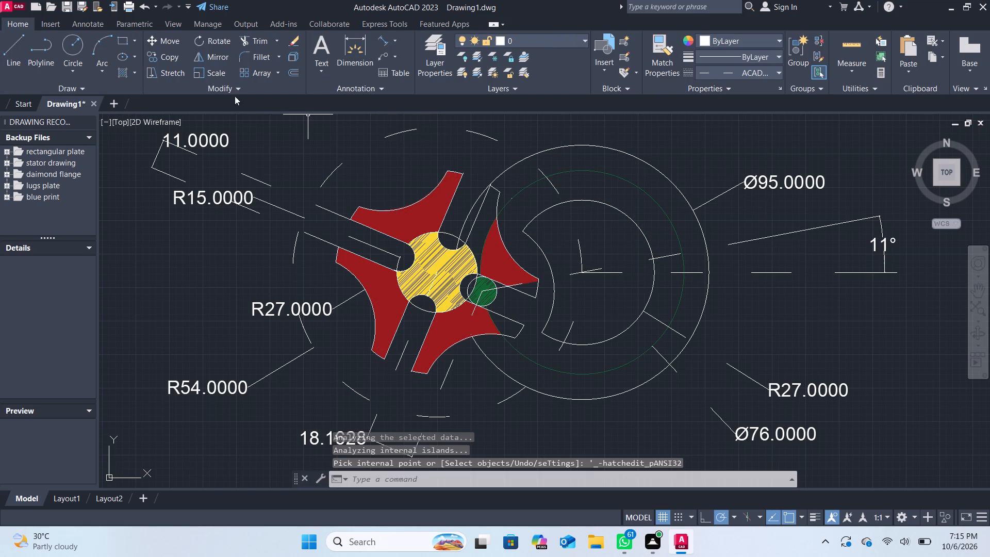
# Hatch all regions of the driving wheel's inner notched disc in dark green (19,103,52).
pyautogui.click(134, 71)
pyautogui.click(146, 88)
pyautogui.click(372, 57)
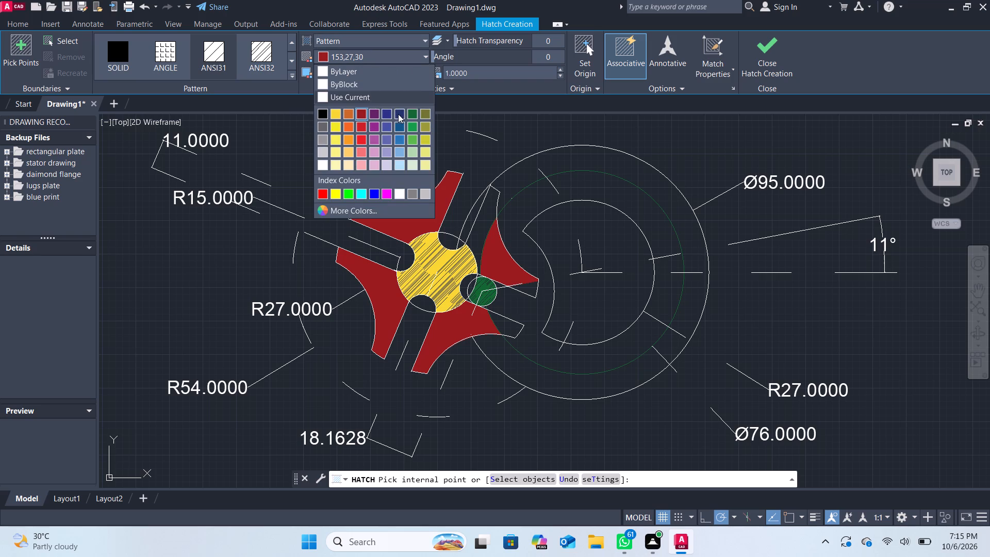
pyautogui.click(410, 110)
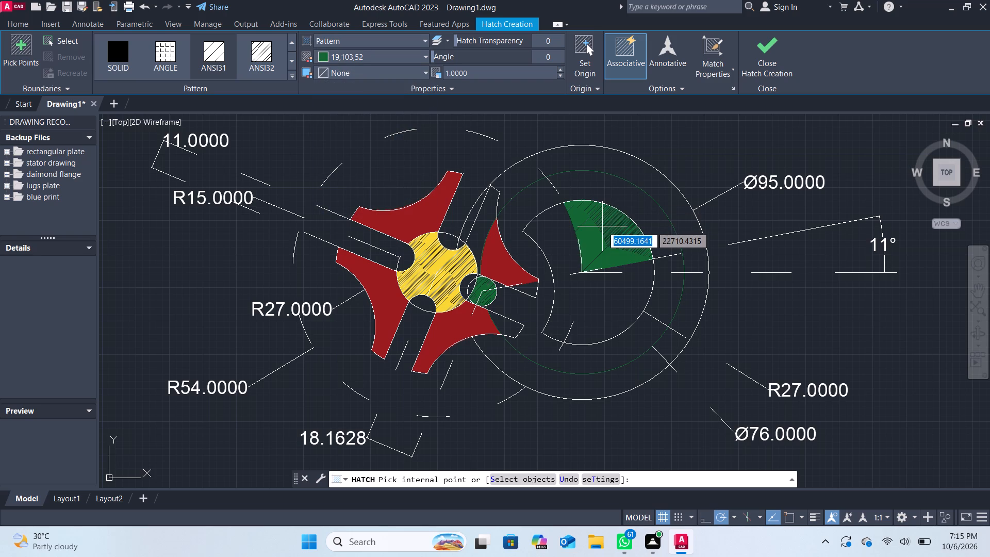
pyautogui.click(602, 226)
pyautogui.click(558, 241)
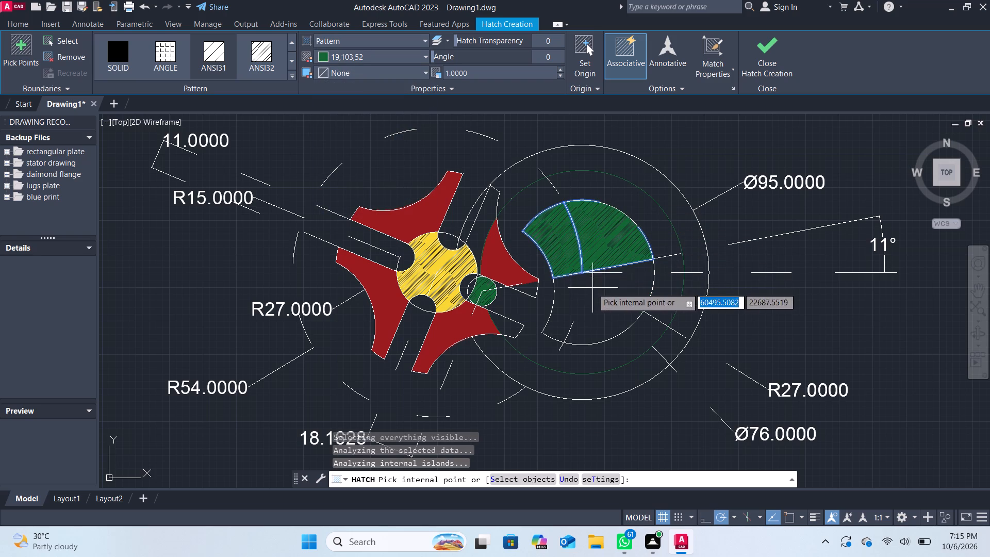
pyautogui.click(592, 288)
pyautogui.click(574, 287)
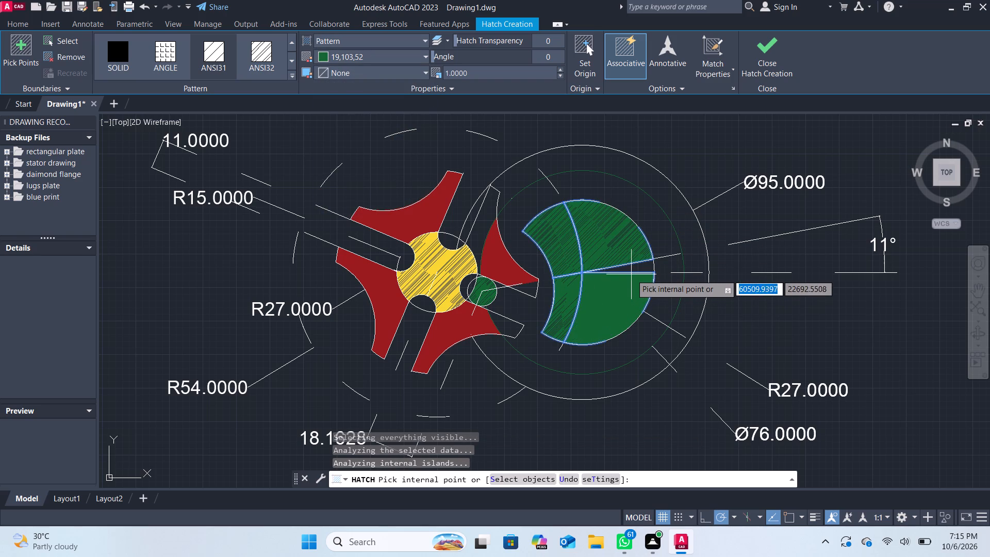
pyautogui.click(637, 265)
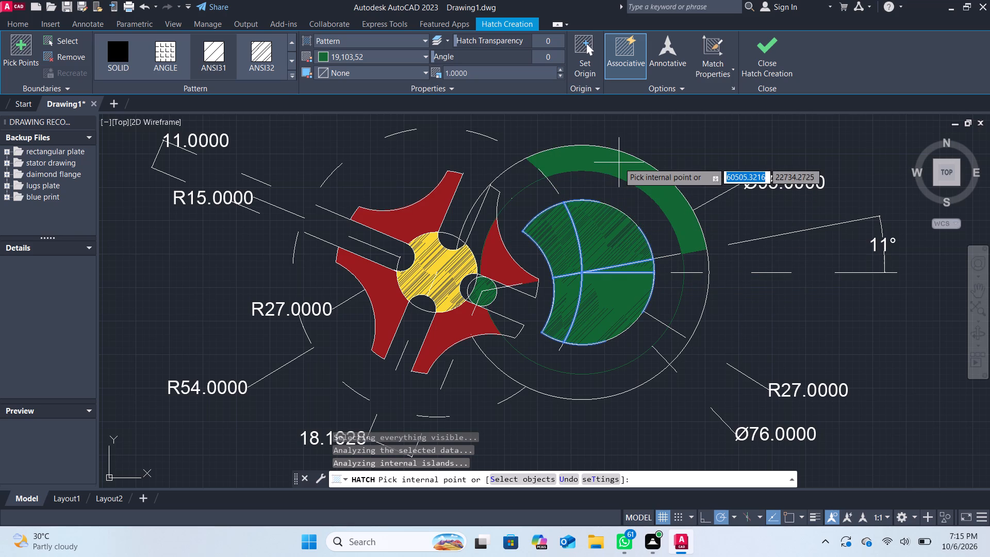
# Hatch the driving wheel's outer ring segments, between the Ø95 and Ø76 circles, in the same dark green and finish the hatch.
pyautogui.click(618, 162)
pyautogui.click(693, 286)
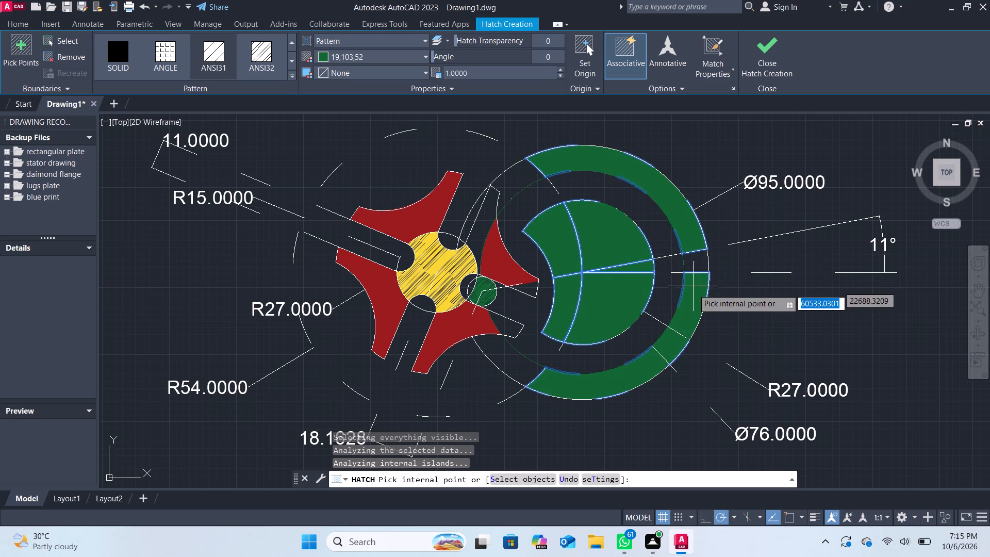
pyautogui.click(515, 361)
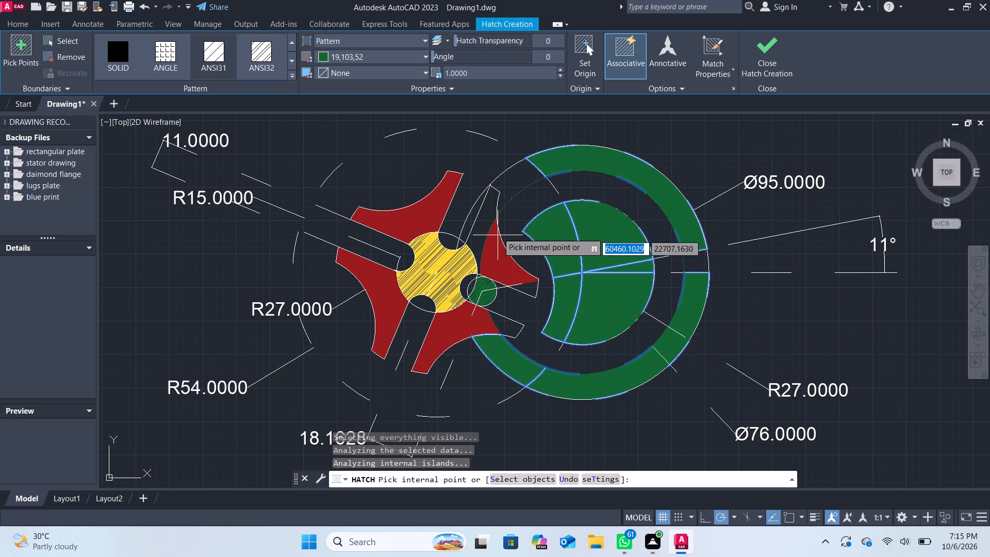
pyautogui.click(514, 177)
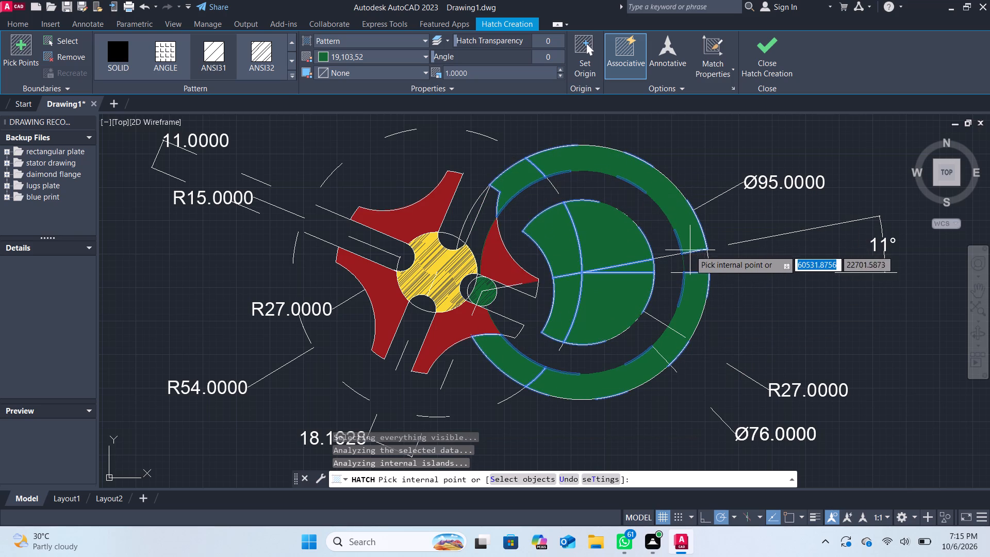
pyautogui.click(696, 260)
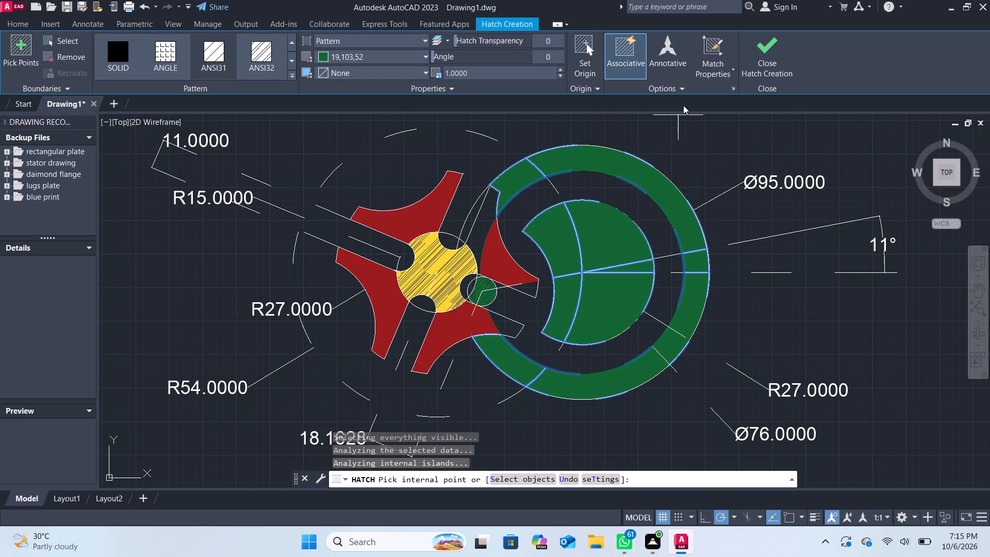
pyautogui.click(756, 50)
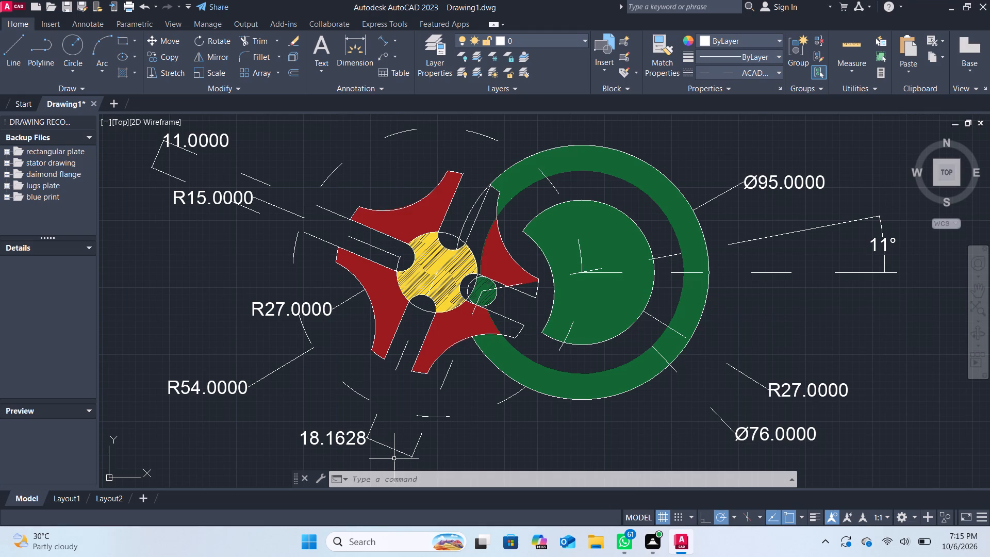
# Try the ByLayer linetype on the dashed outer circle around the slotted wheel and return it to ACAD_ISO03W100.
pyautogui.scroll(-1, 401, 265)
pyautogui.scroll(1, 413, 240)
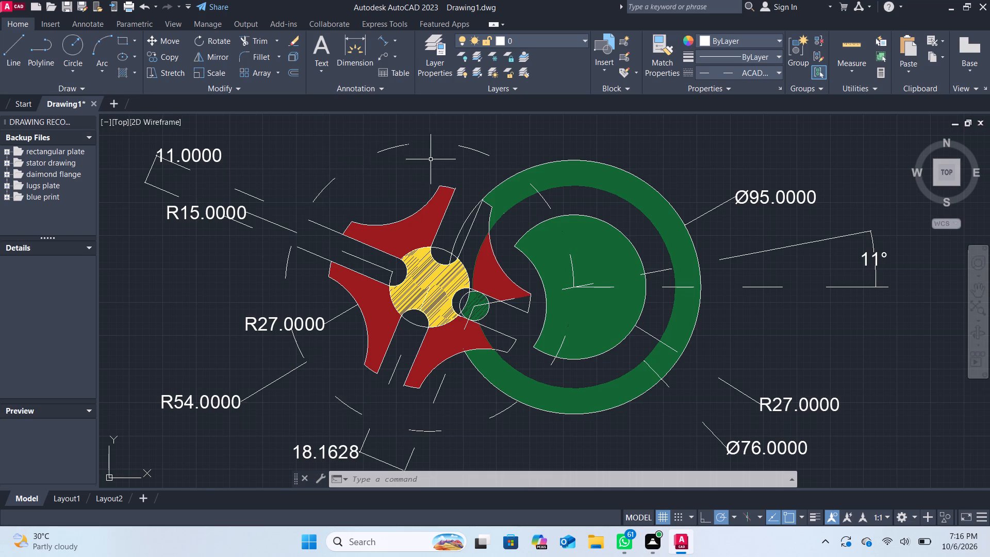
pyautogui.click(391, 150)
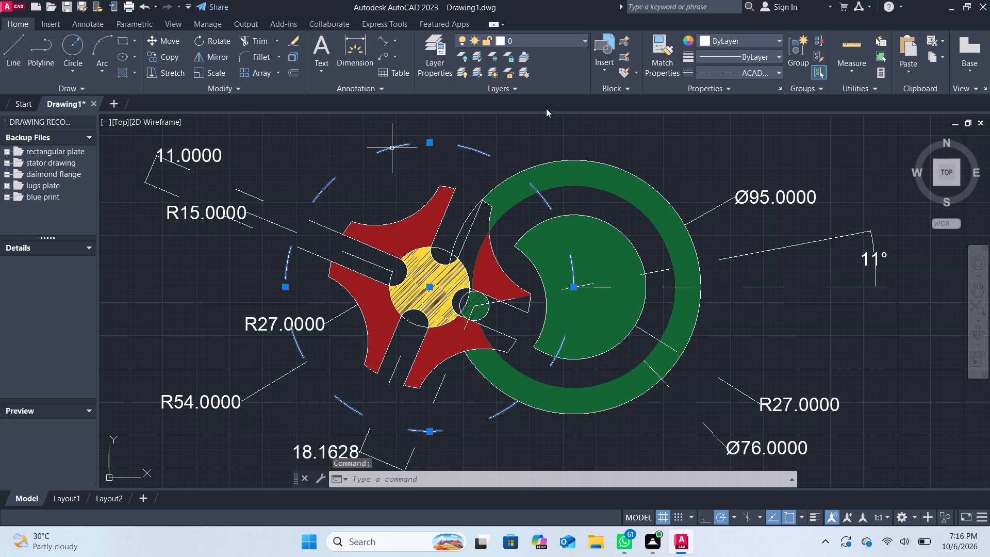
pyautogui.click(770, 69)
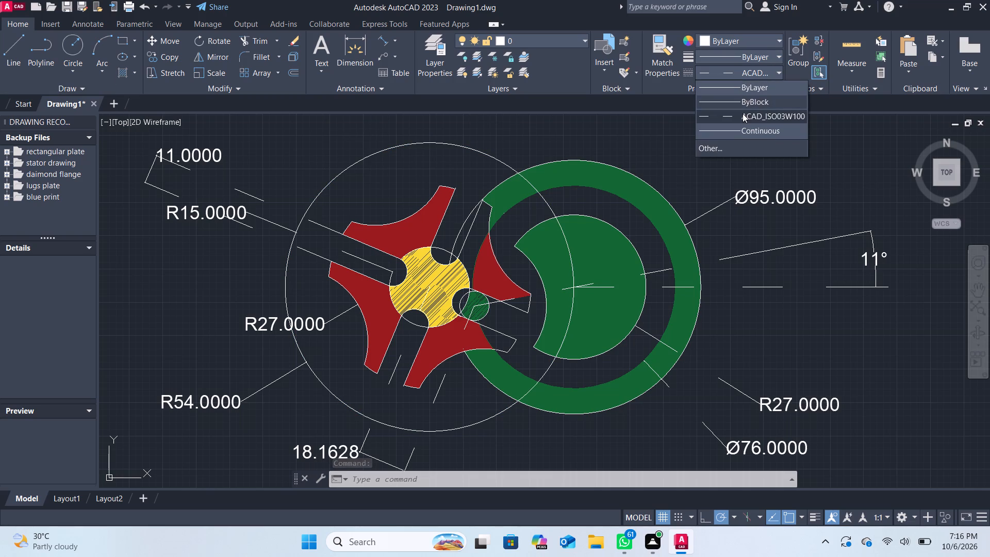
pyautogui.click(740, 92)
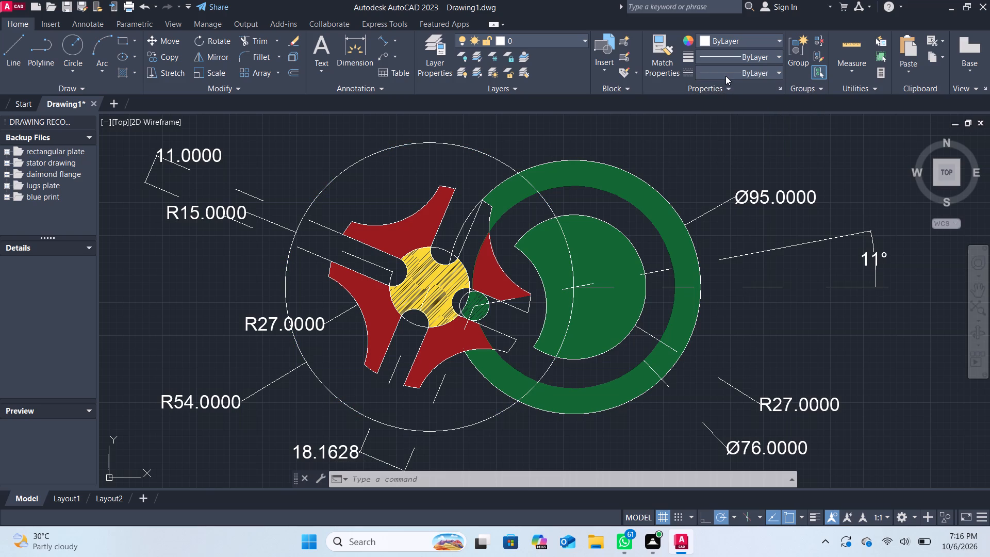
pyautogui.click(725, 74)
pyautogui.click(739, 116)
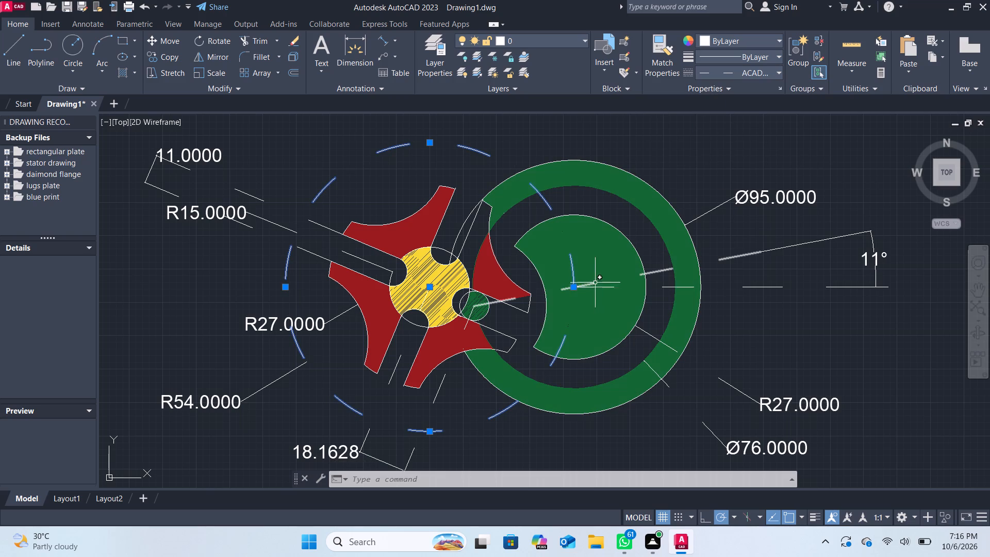
# Set the linetype of the 11° inclined centre line and the slotted wheel's outer circle to ByLayer.
pyautogui.scroll(1, 596, 286)
pyautogui.scroll(-1, 596, 286)
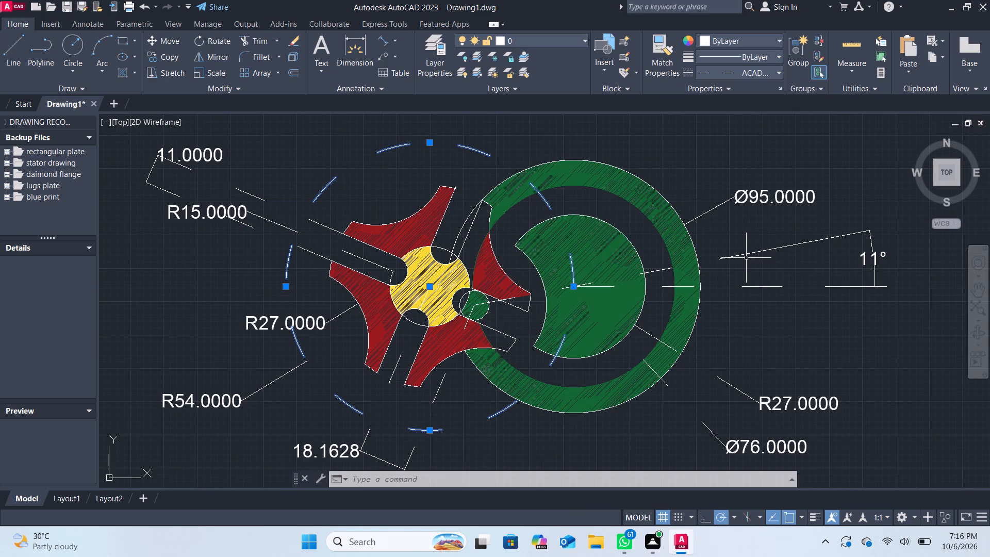
pyautogui.click(744, 255)
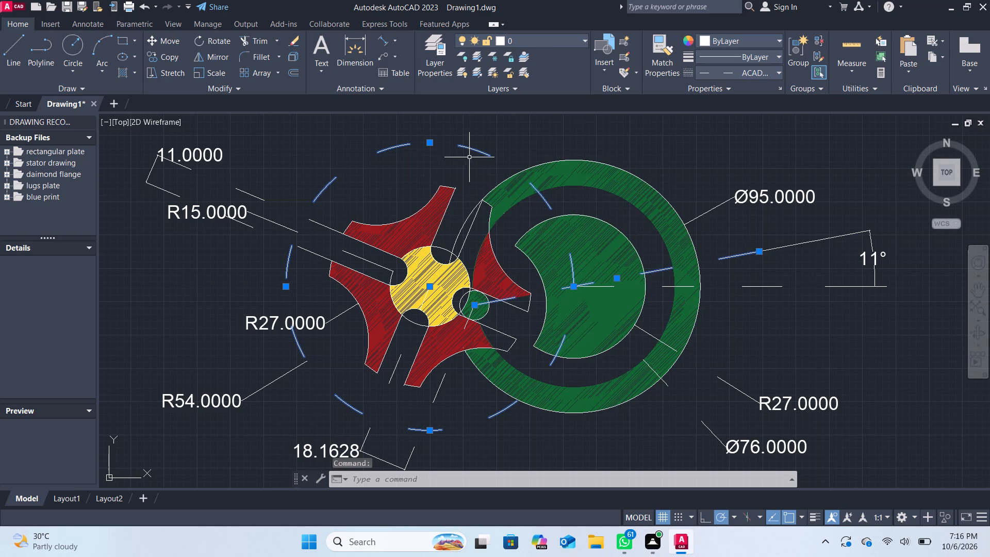
pyautogui.click(472, 151)
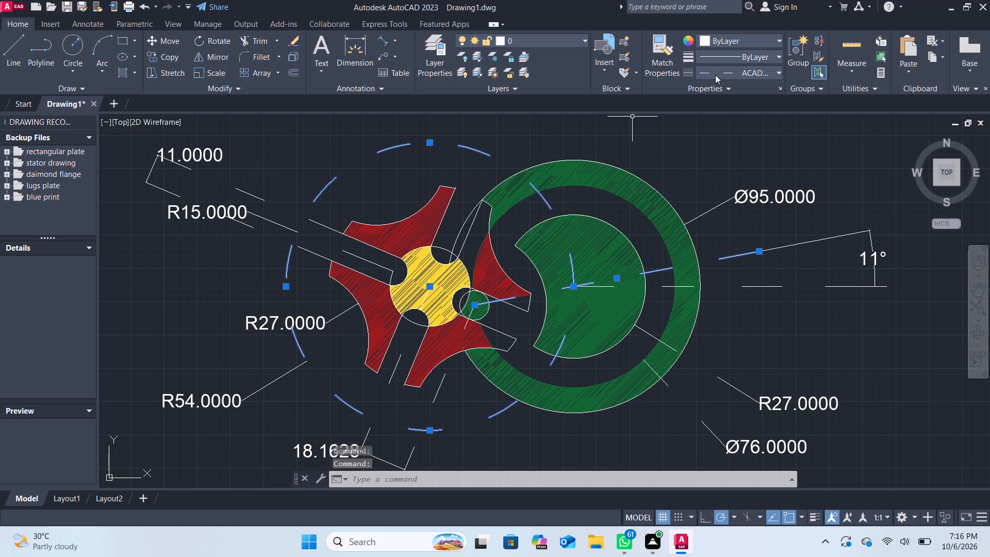
pyautogui.click(716, 74)
pyautogui.click(724, 93)
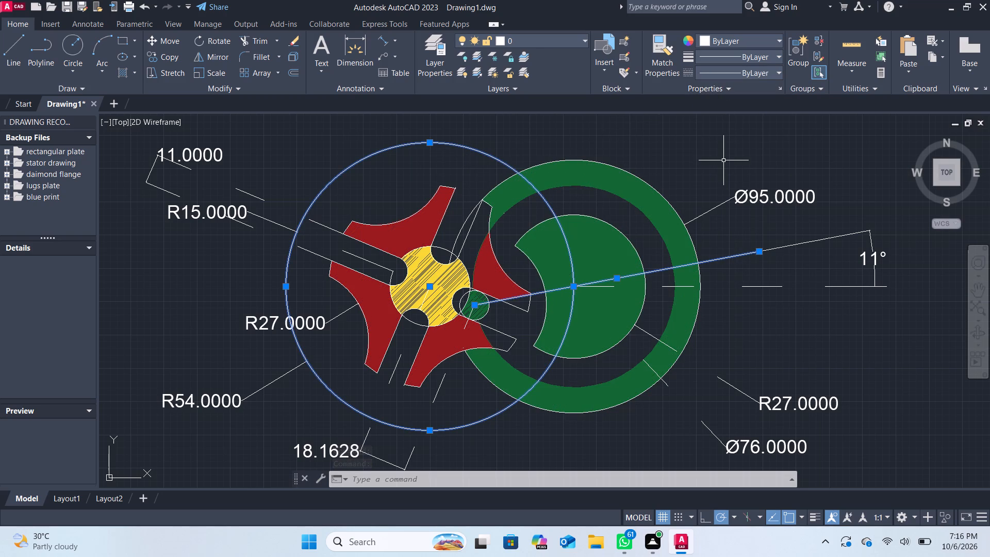
pyautogui.press('Escape')
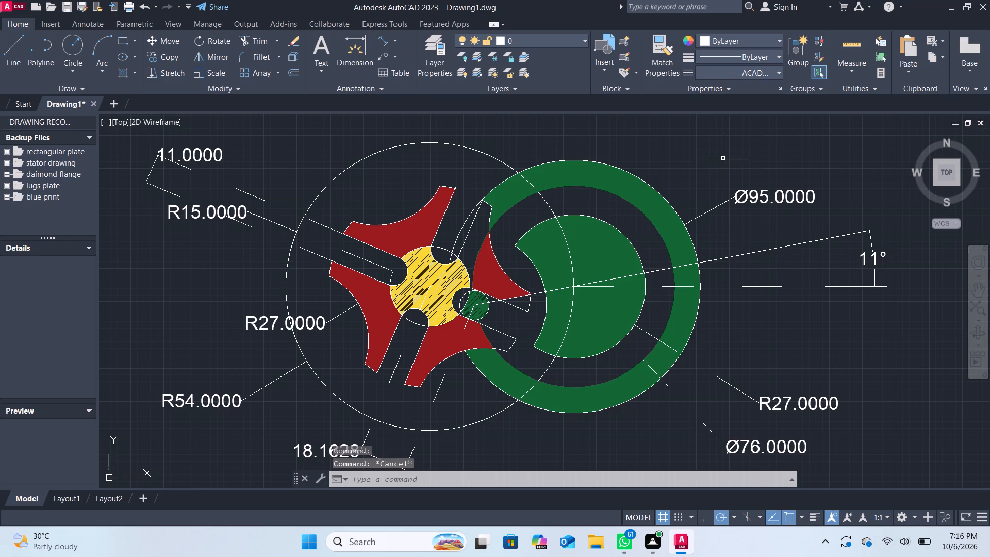
# Set the linetype of the outer circle around the slotted wheel back to ACAD_ISO03W100.
pyautogui.click(450, 143)
pyautogui.click(781, 70)
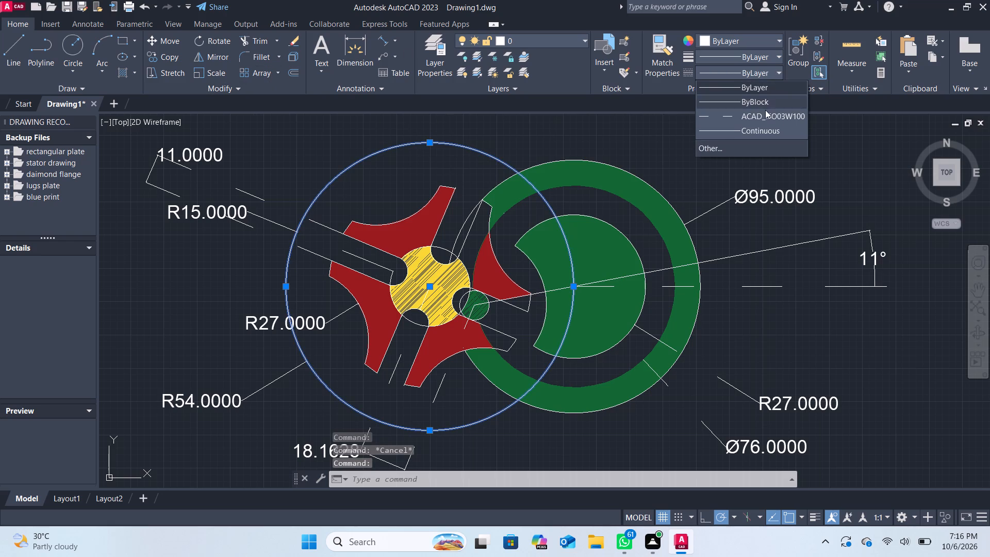
pyautogui.click(764, 116)
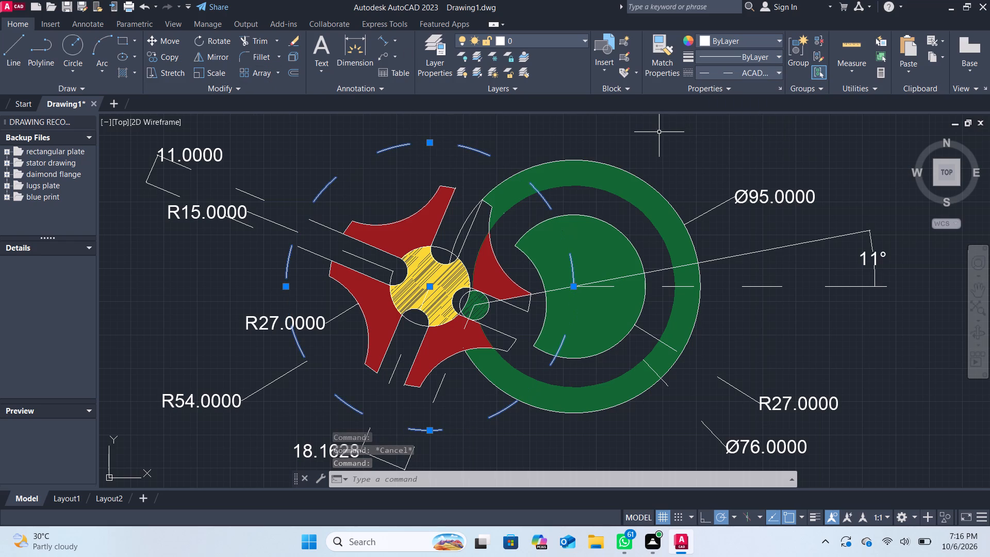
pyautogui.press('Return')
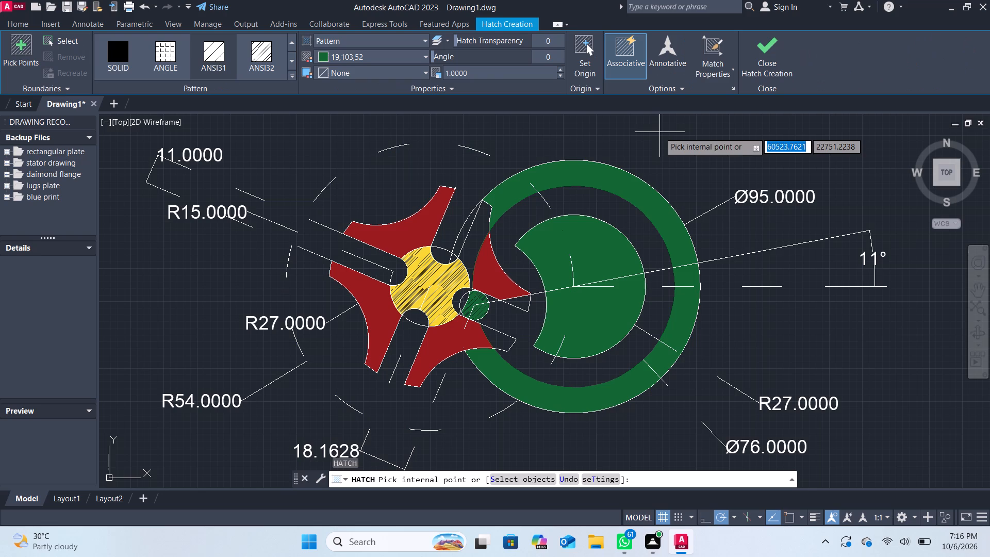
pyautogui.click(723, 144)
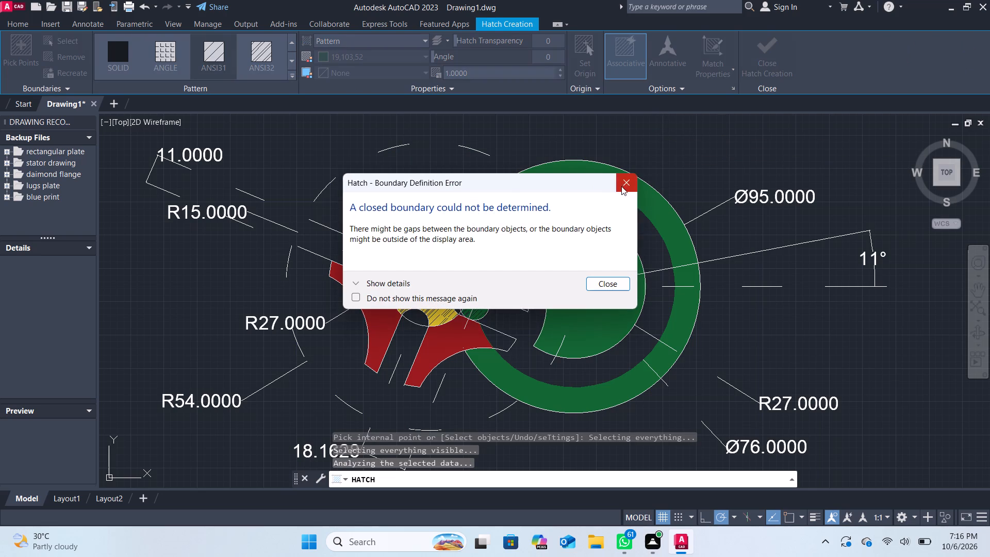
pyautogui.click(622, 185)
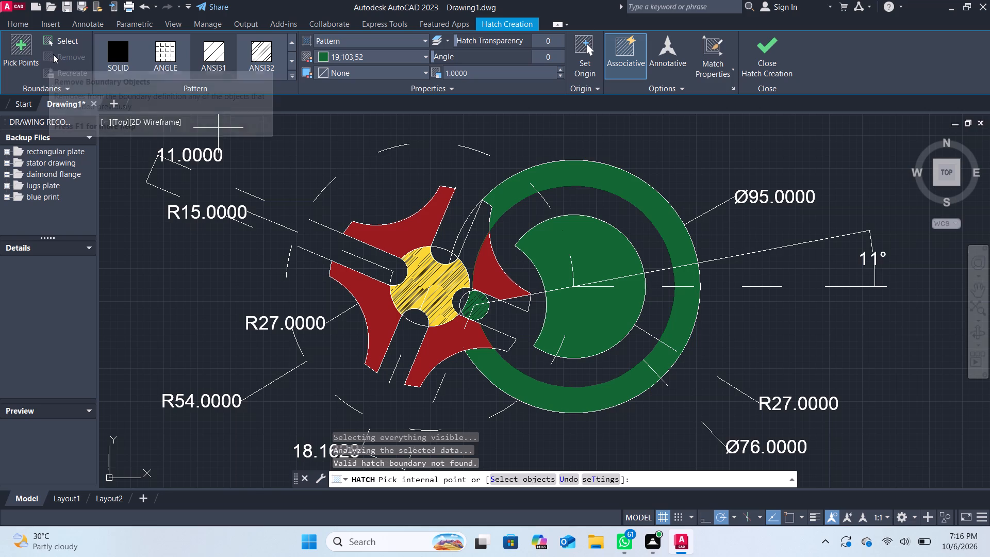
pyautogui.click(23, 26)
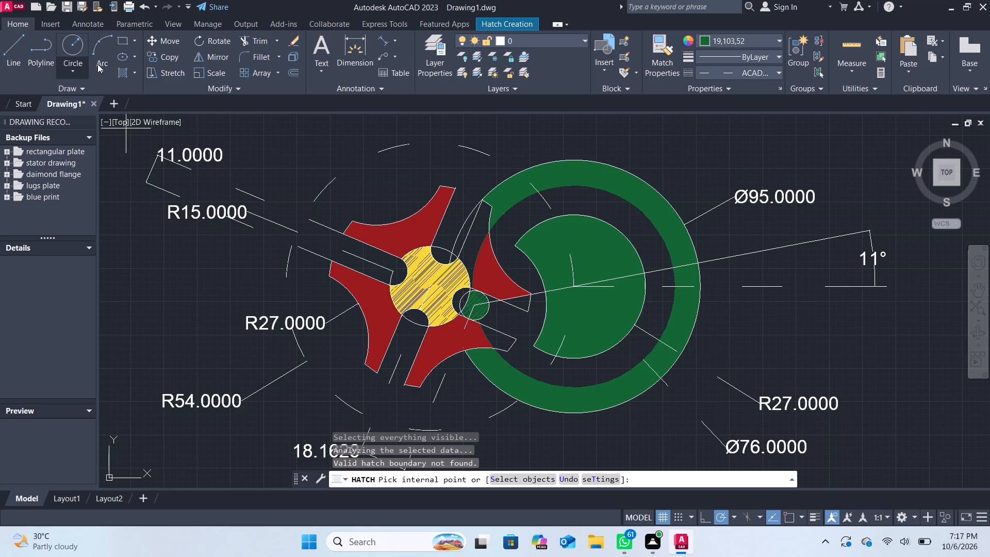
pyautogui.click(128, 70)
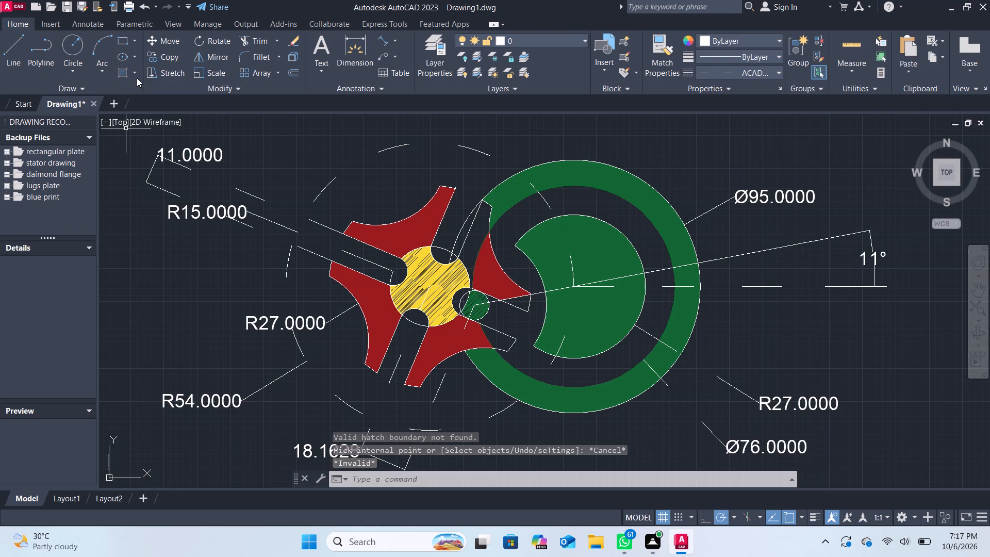
# Hatch the driving wheel's band between the Ø76 circle and the notched inner disc in red 205,32,39 and finish the hatch.
pyautogui.click(136, 76)
pyautogui.click(136, 96)
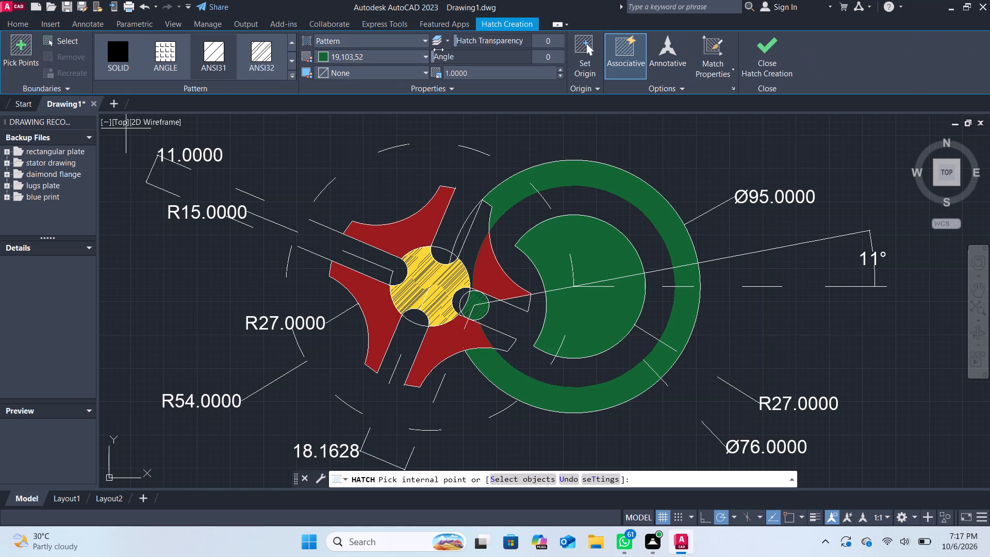
pyautogui.click(381, 55)
pyautogui.click(360, 127)
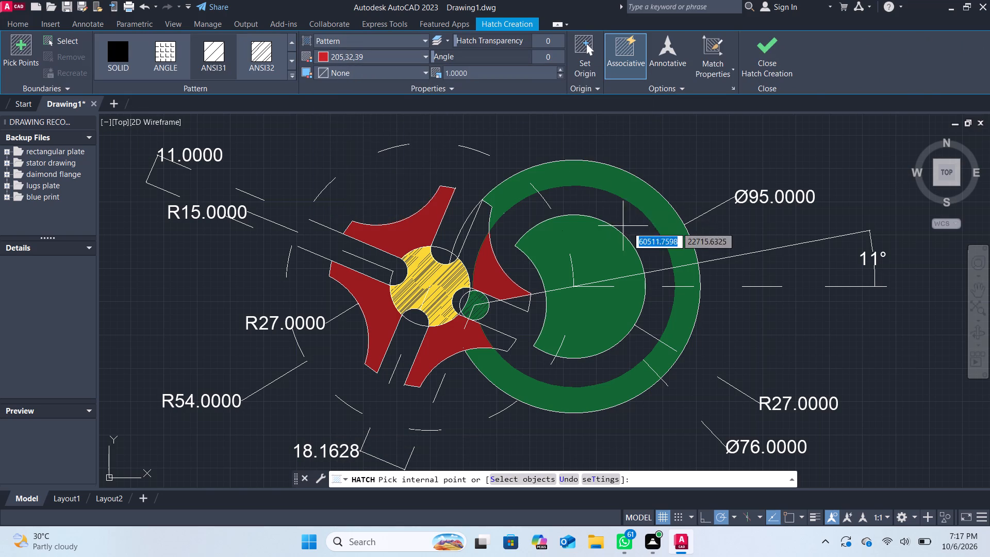
pyautogui.click(615, 215)
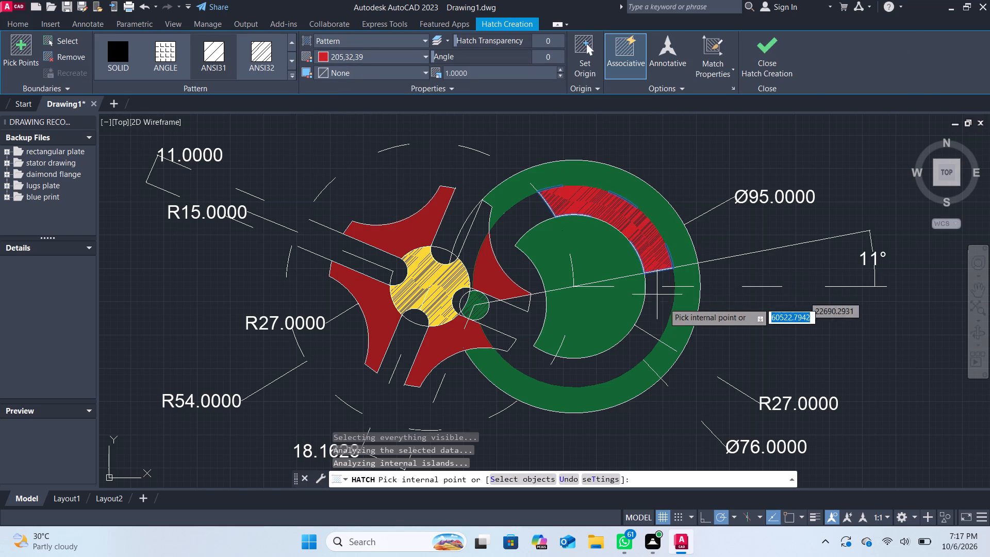
pyautogui.click(654, 280)
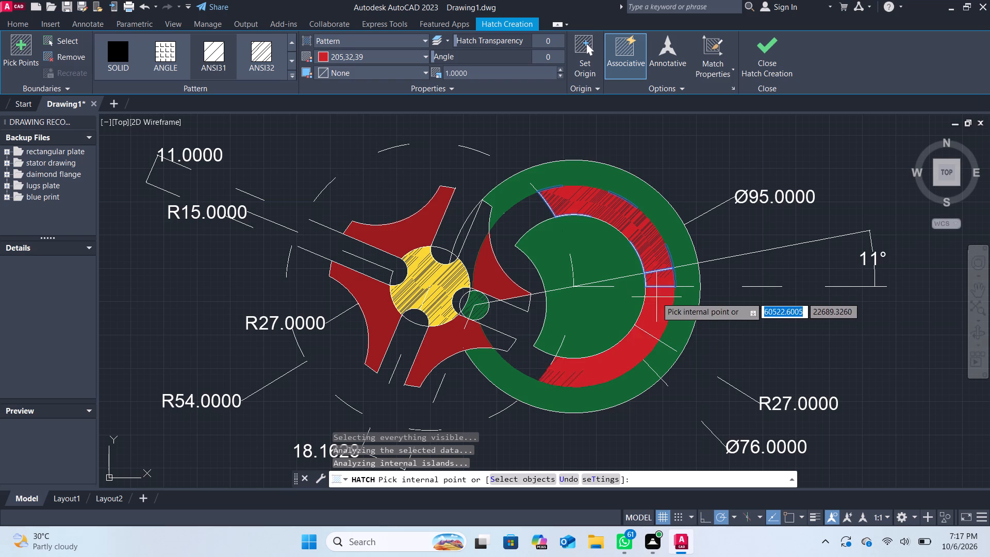
pyautogui.click(656, 297)
pyautogui.click(535, 361)
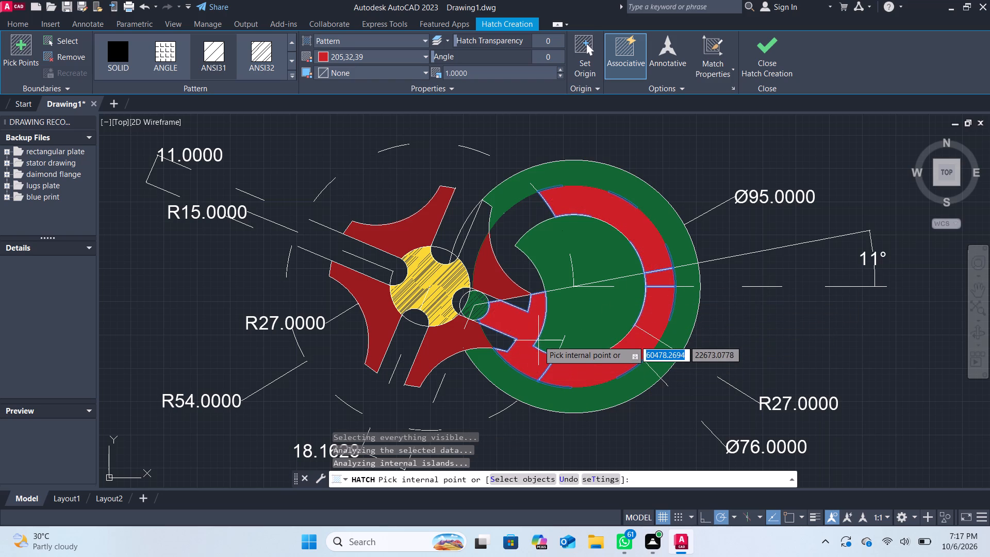
pyautogui.click(511, 253)
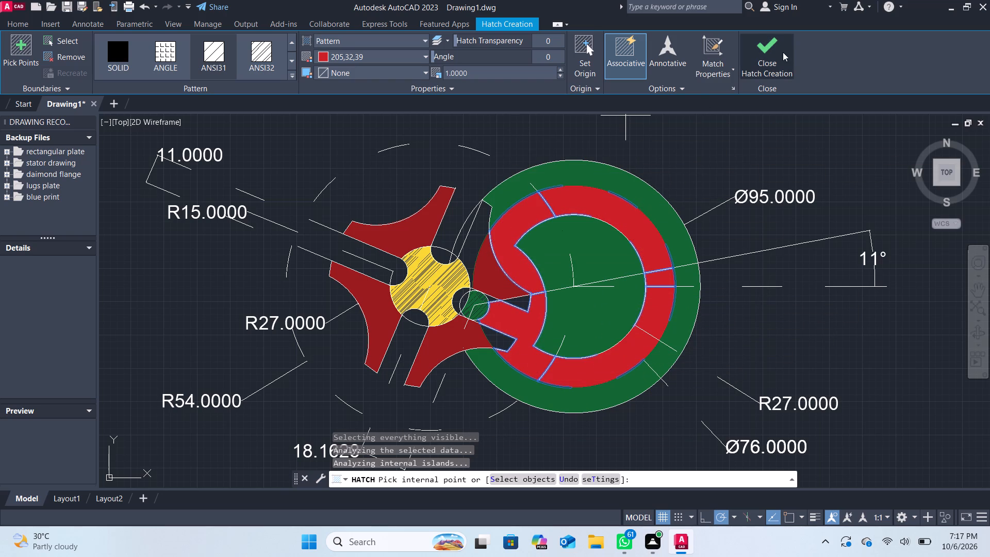
pyautogui.click(764, 52)
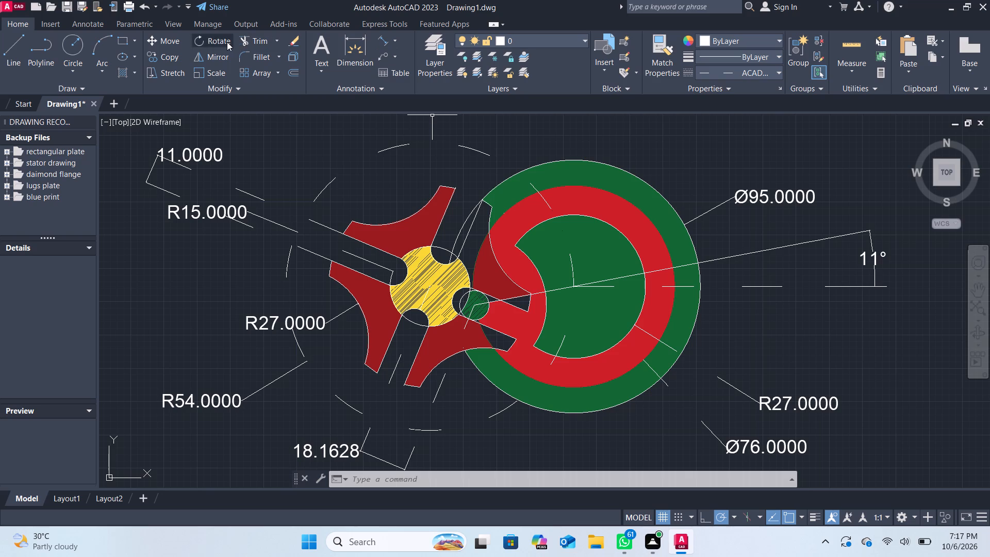
# Hatch the area around the slotted wheel's arms, inside its dashed outer circle, with the ANSI31 pattern in ByLayer colour.
pyautogui.click(133, 70)
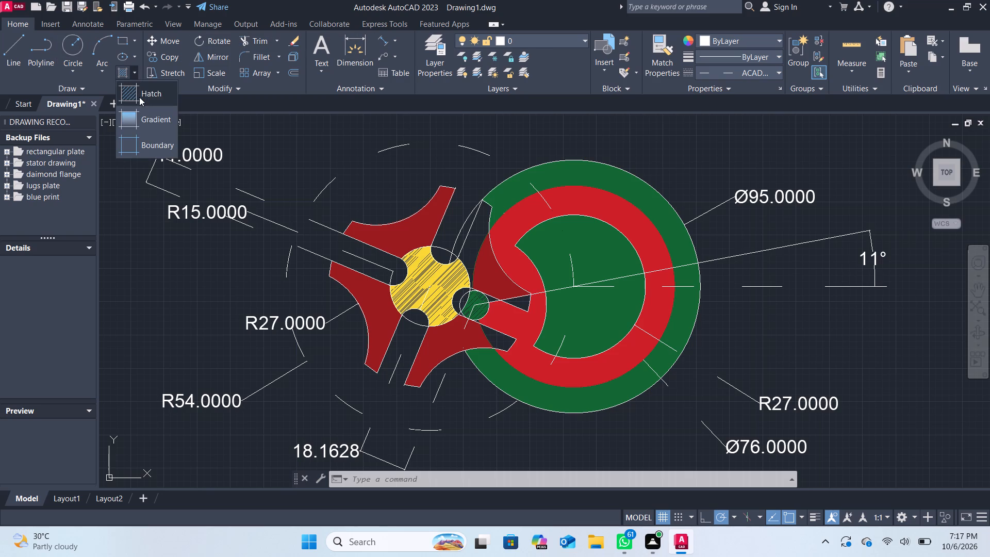
pyautogui.click(151, 88)
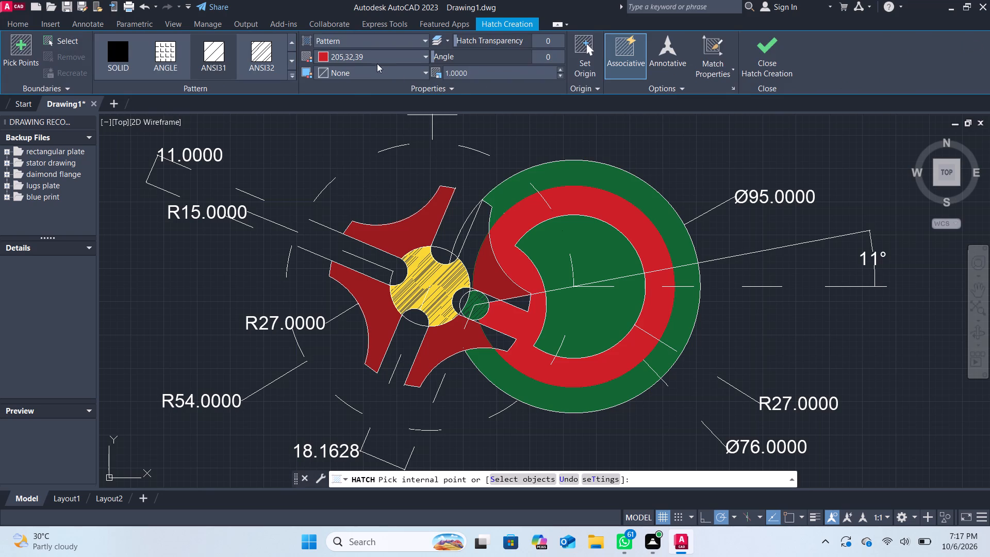
pyautogui.click(378, 59)
pyautogui.click(323, 70)
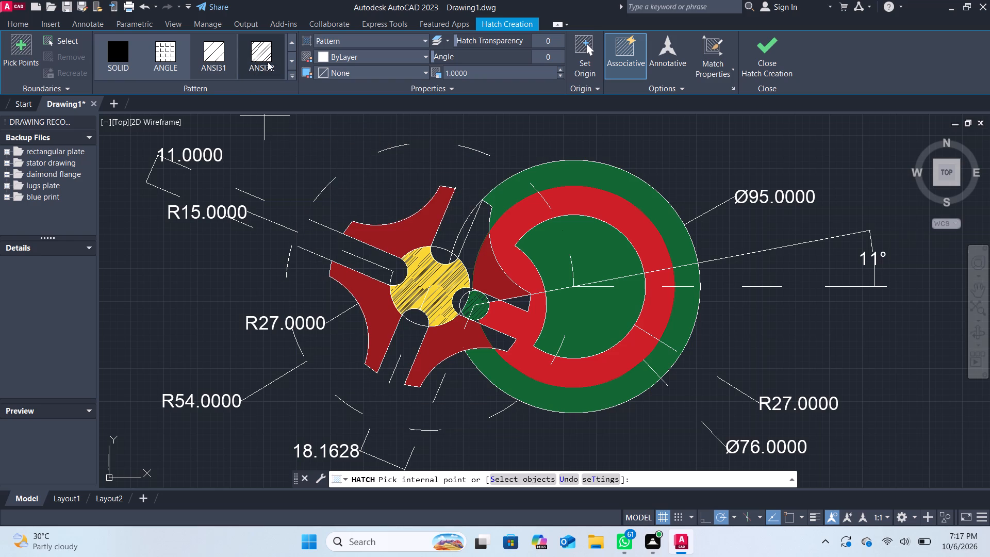
pyautogui.click(291, 42)
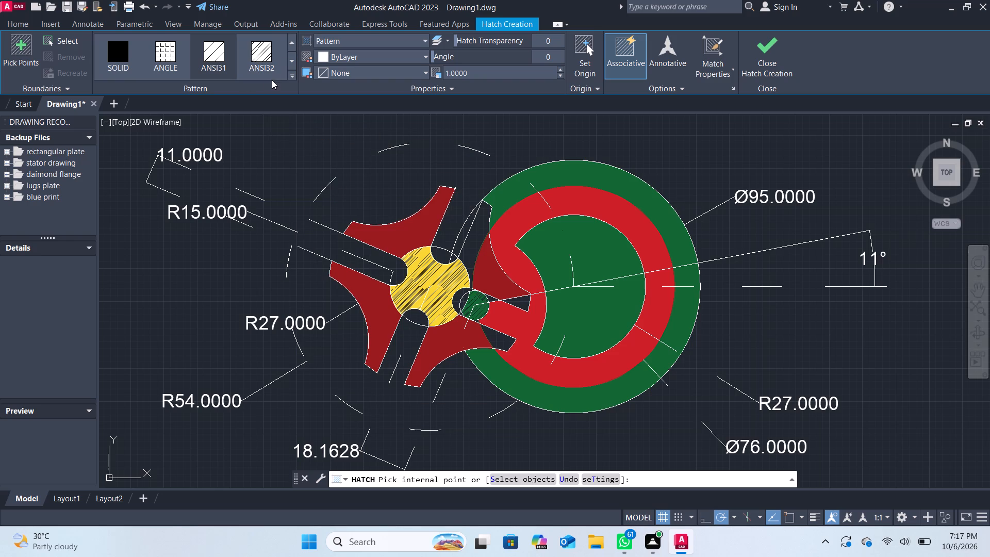
pyautogui.click(255, 85)
pyautogui.click(214, 56)
pyautogui.click(384, 171)
pyautogui.scroll(1, 386, 183)
pyautogui.scroll(-1, 386, 183)
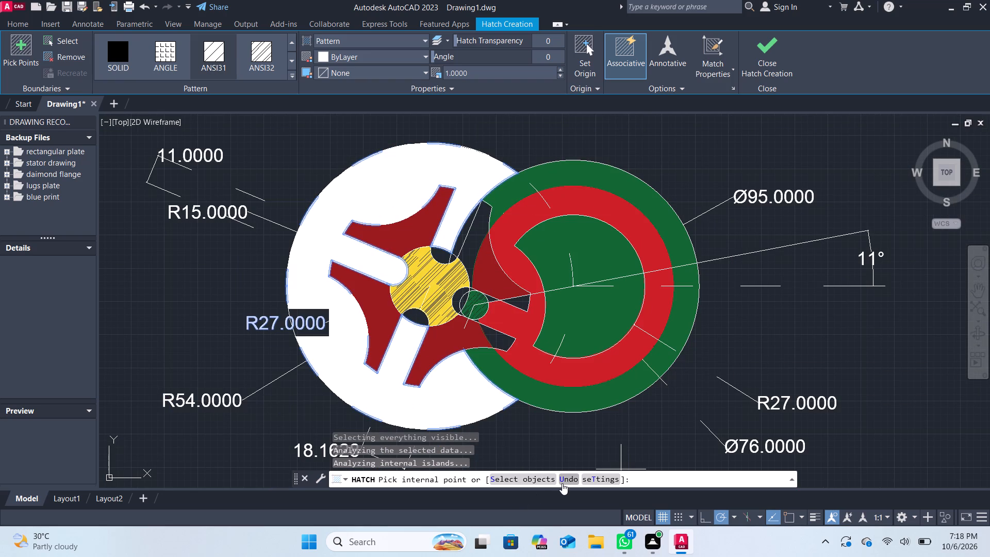
pyautogui.press('Escape')
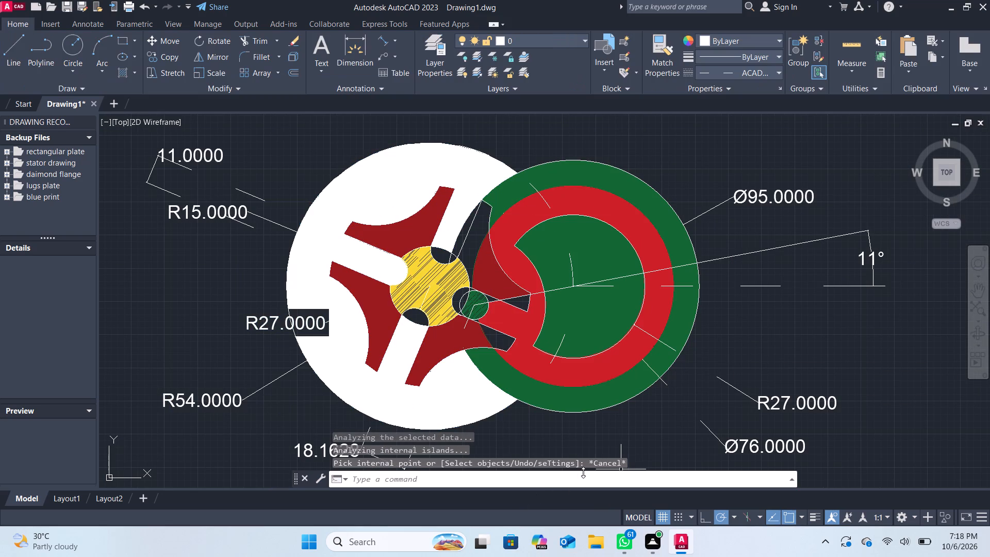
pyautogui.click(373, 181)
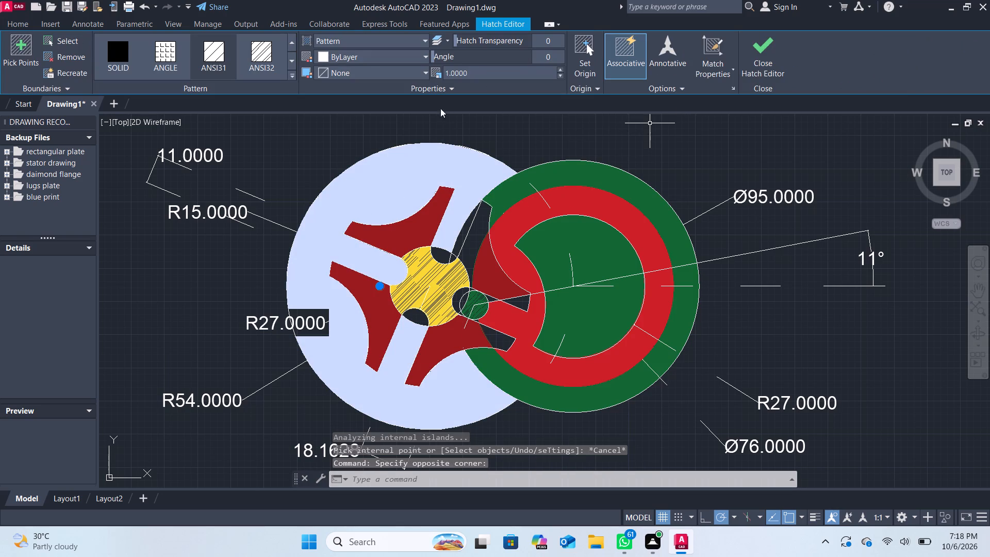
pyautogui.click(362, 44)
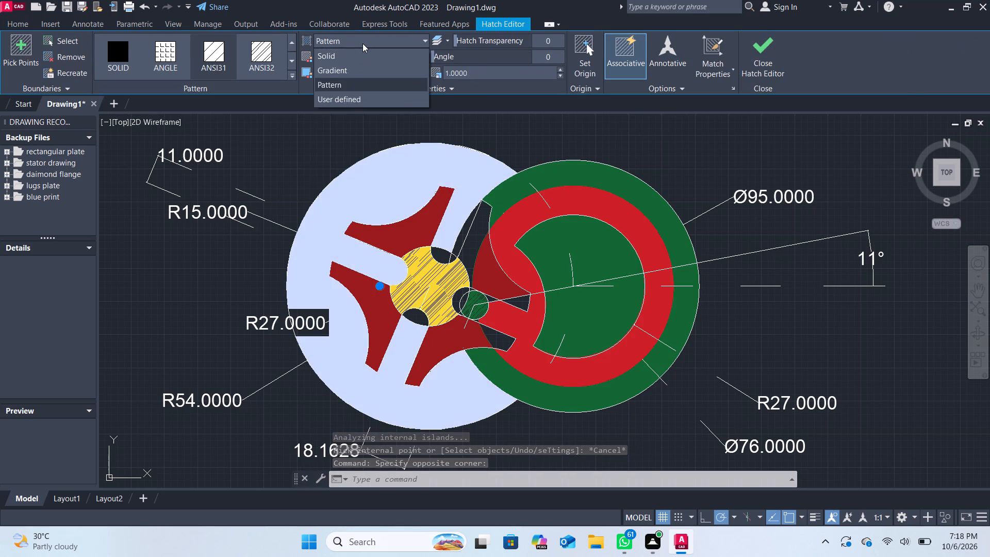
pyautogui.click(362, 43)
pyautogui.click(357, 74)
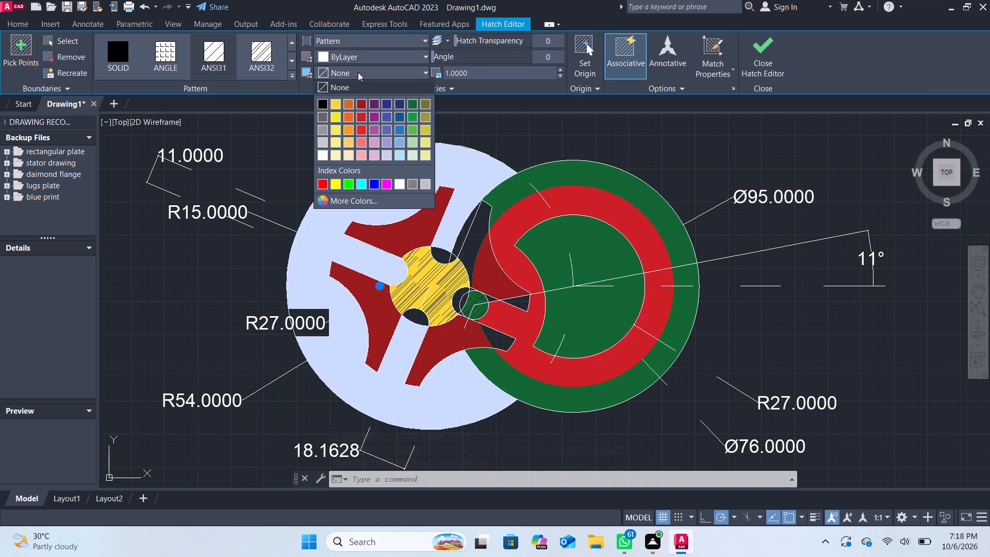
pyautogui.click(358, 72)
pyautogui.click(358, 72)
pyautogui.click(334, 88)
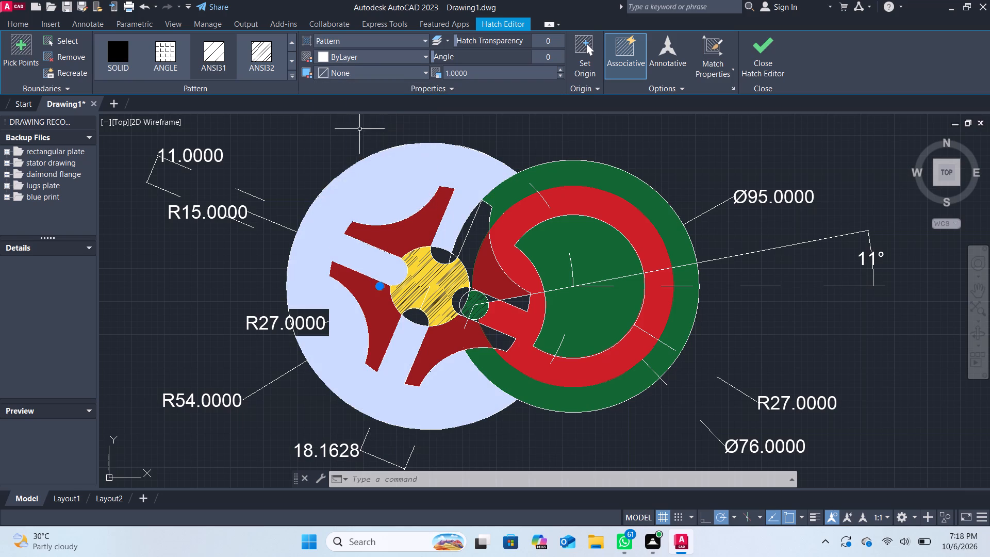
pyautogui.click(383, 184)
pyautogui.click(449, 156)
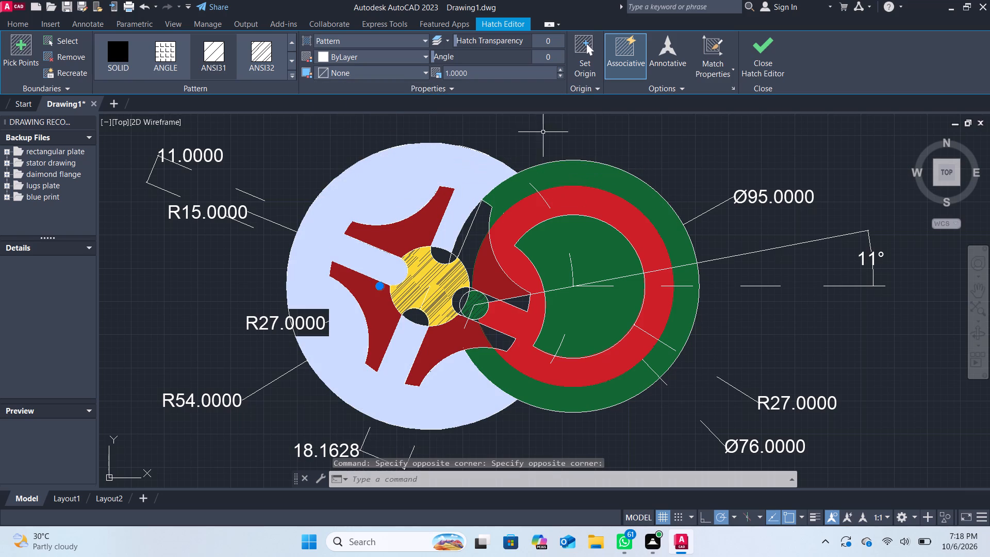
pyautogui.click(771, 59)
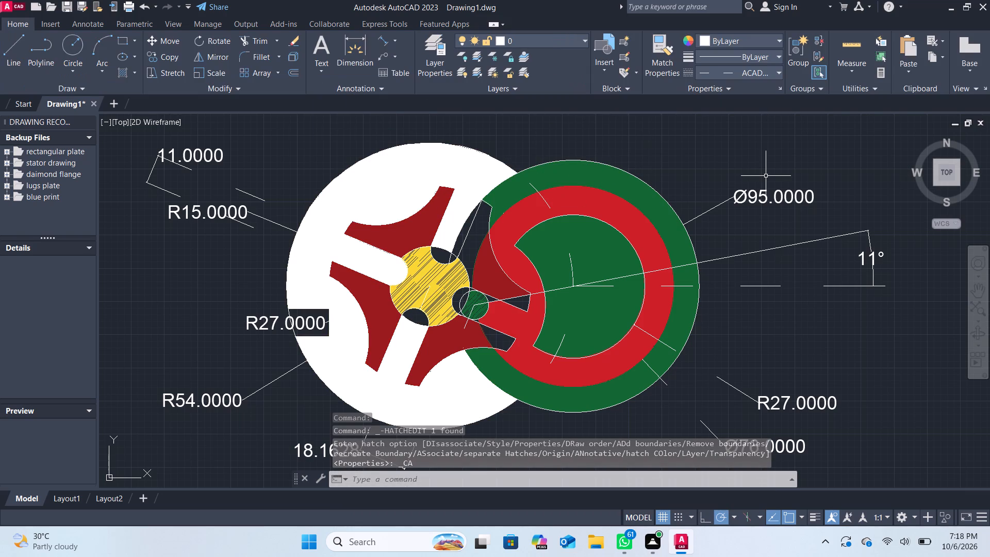
# Change the hatch type of the area around the slotted wheel's arms to Solid.
pyautogui.click(396, 174)
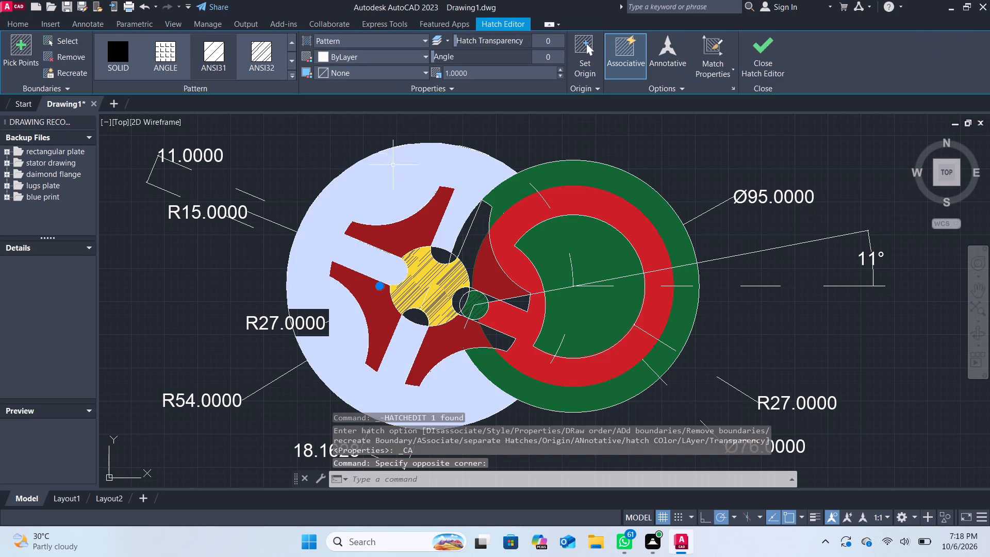
pyautogui.click(343, 61)
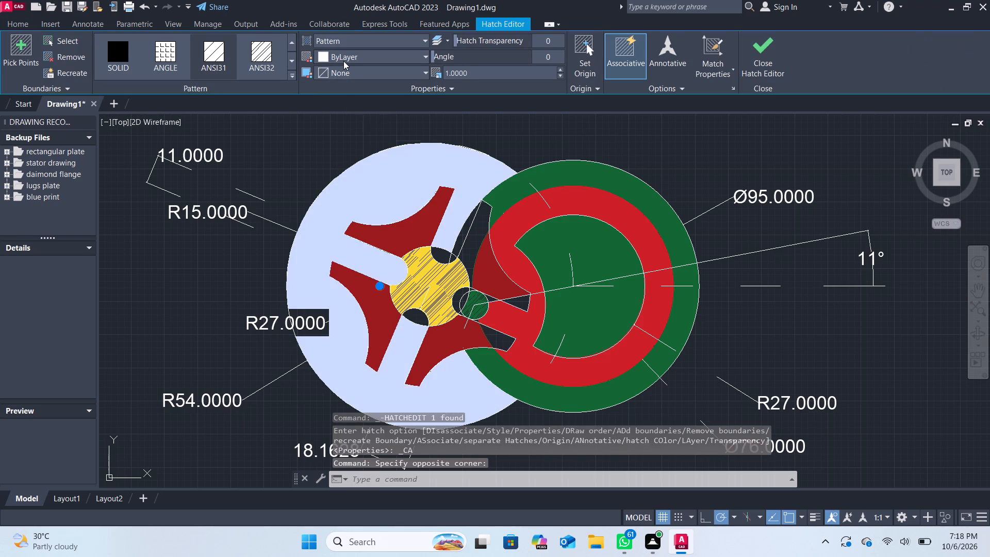
pyautogui.click(343, 61)
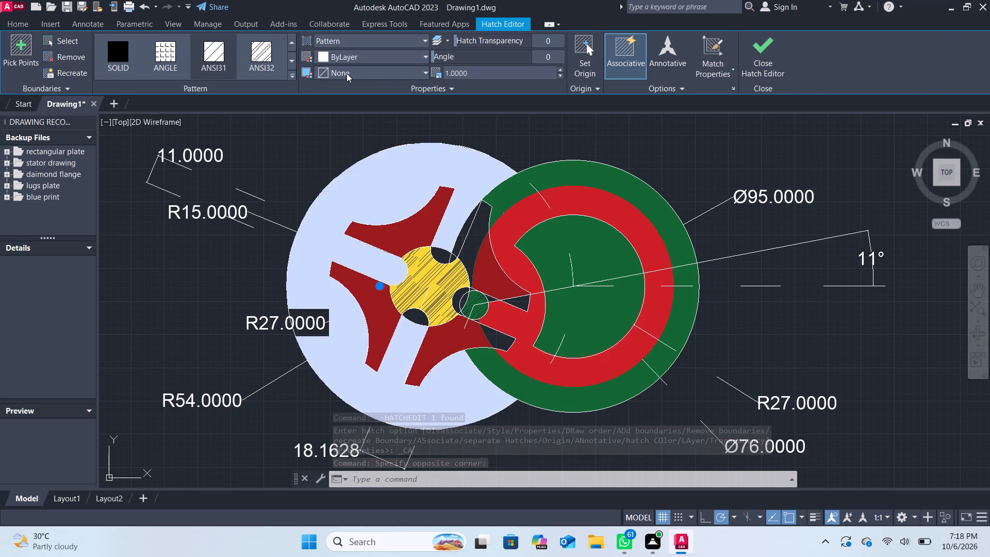
pyautogui.click(346, 73)
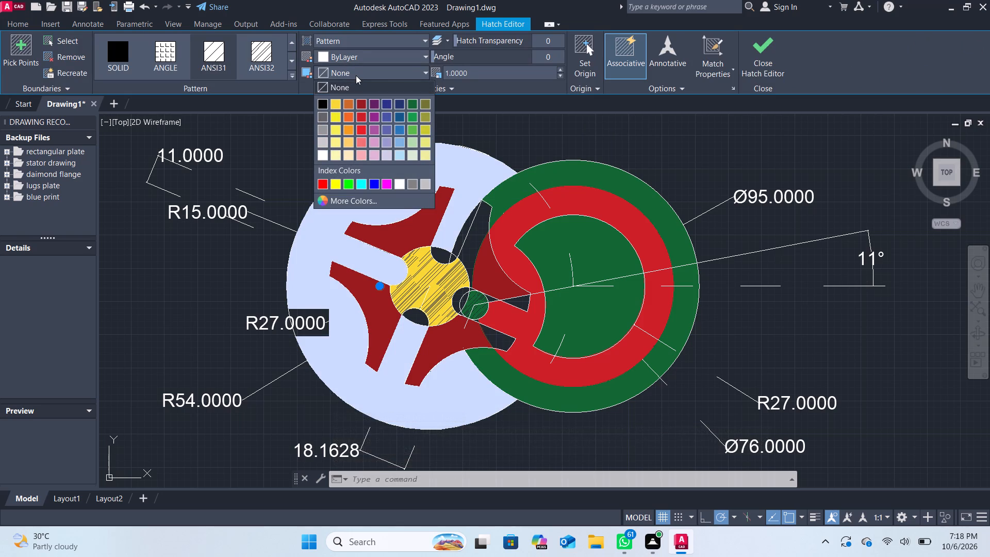
pyautogui.click(356, 75)
pyautogui.click(359, 41)
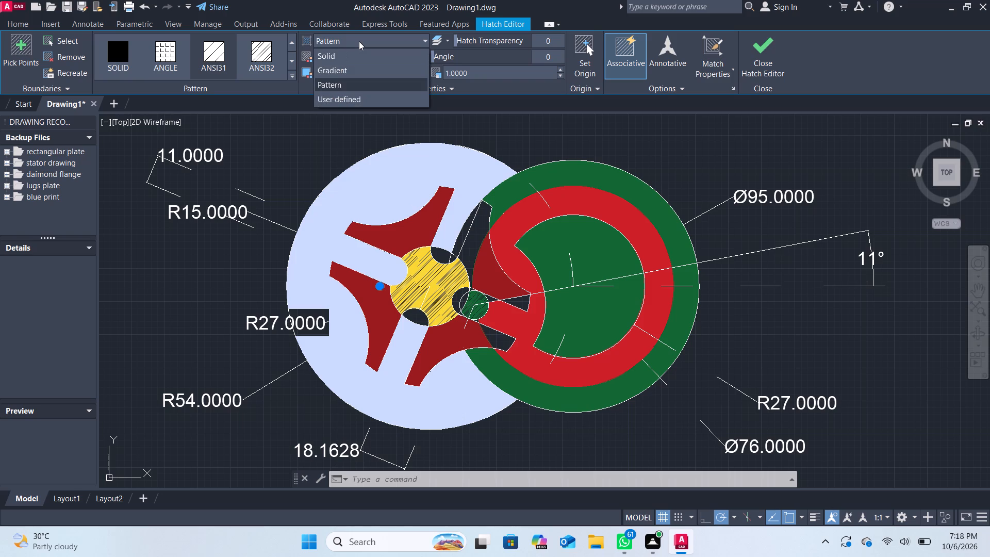
pyautogui.click(355, 59)
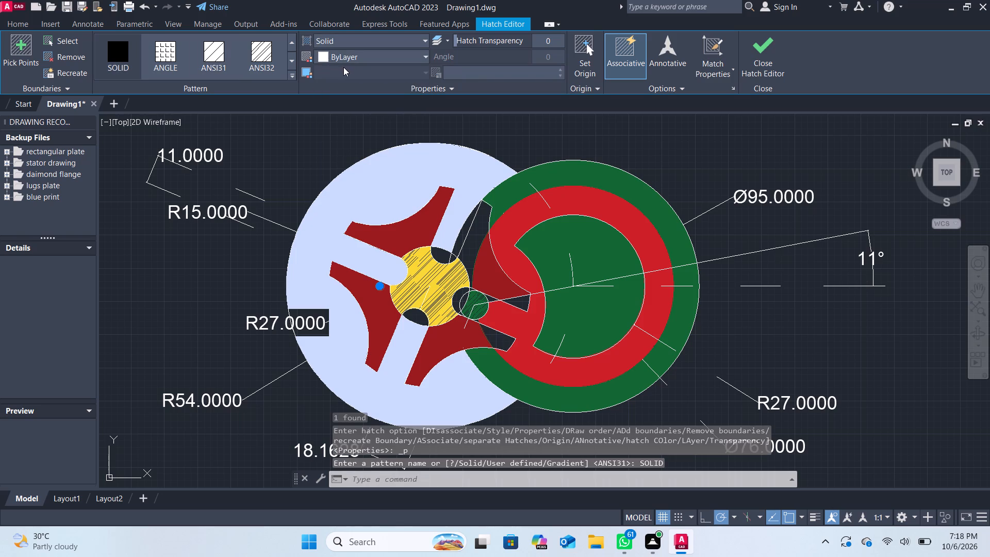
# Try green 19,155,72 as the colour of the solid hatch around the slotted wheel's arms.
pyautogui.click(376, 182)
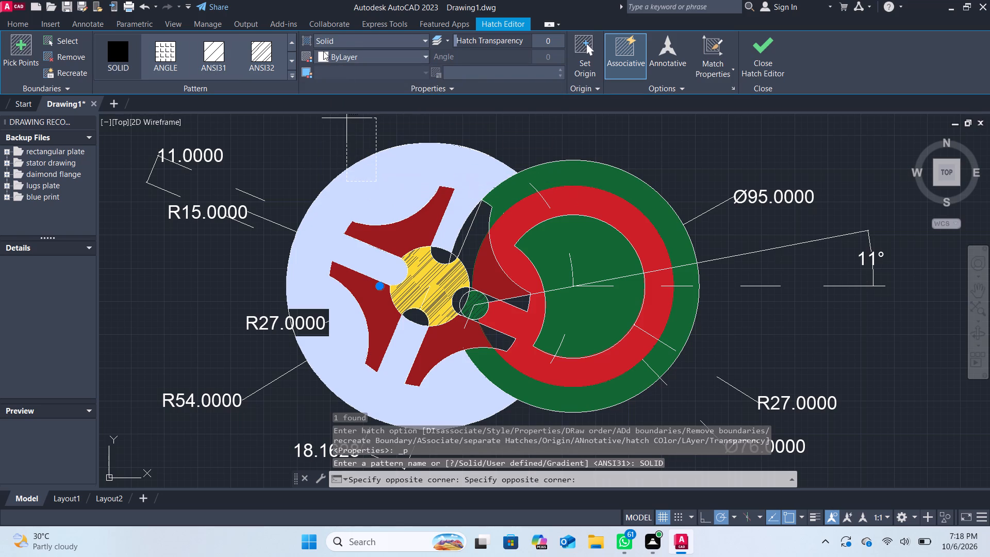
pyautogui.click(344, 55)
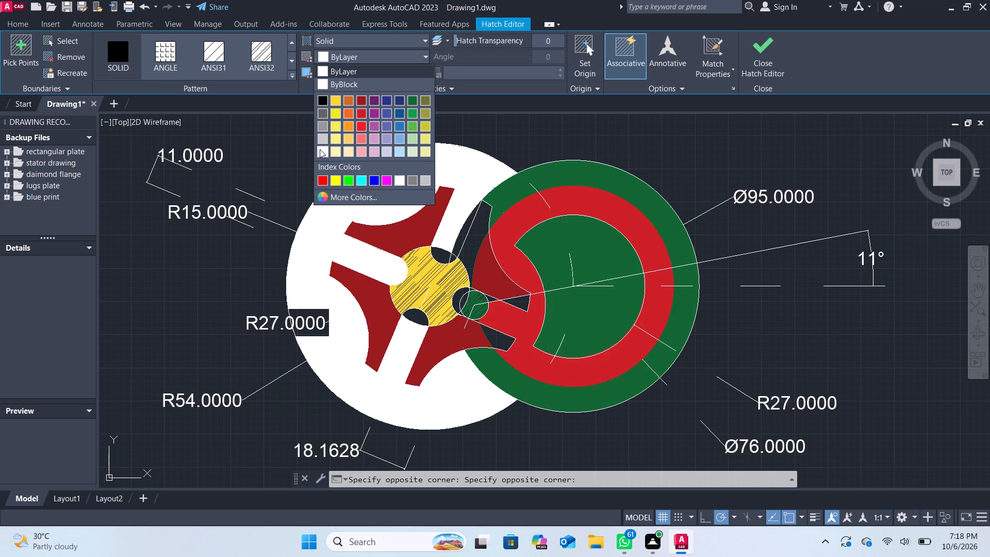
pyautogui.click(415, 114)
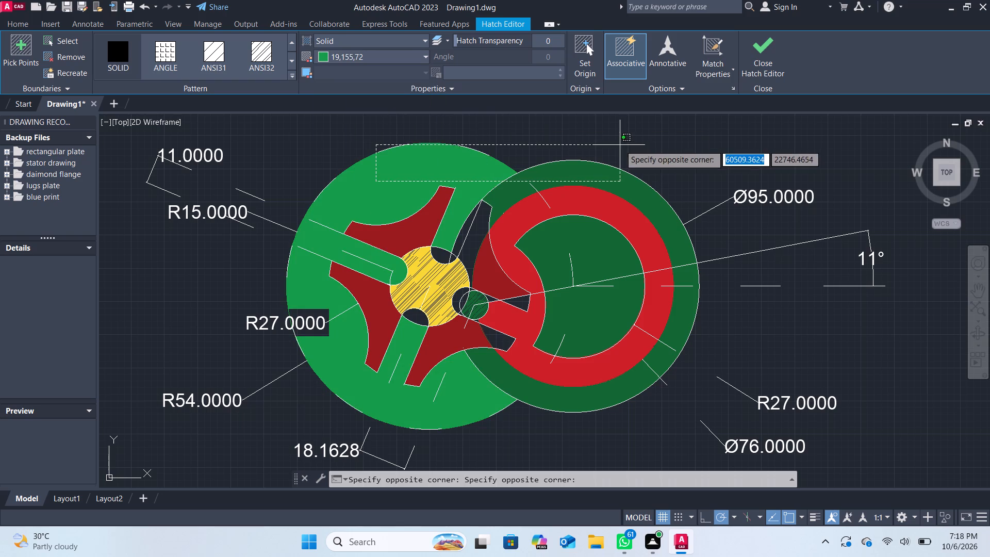
# Set the solid hatch around the slotted wheel's arms to dark blue 34,52,110 and finish editing it.
pyautogui.click(375, 59)
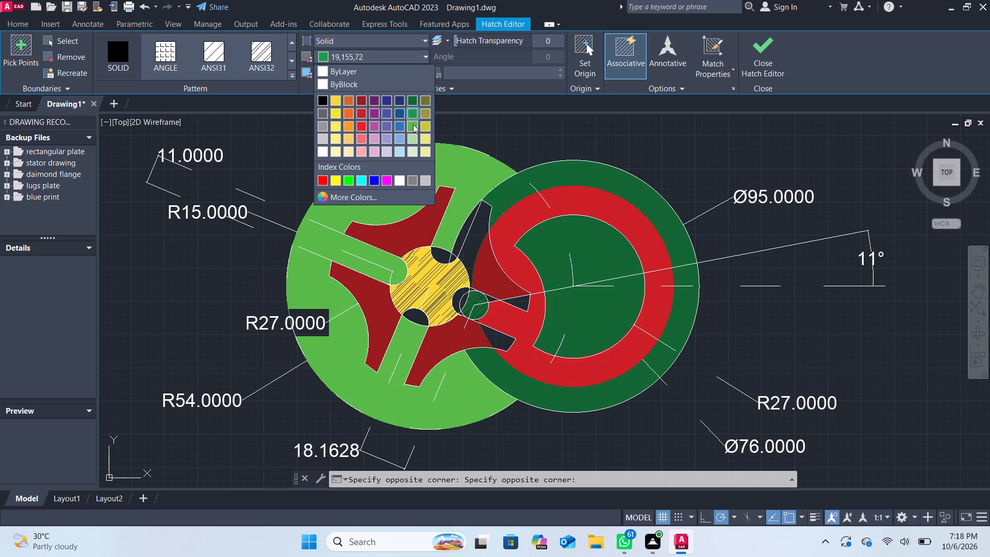
pyautogui.click(400, 101)
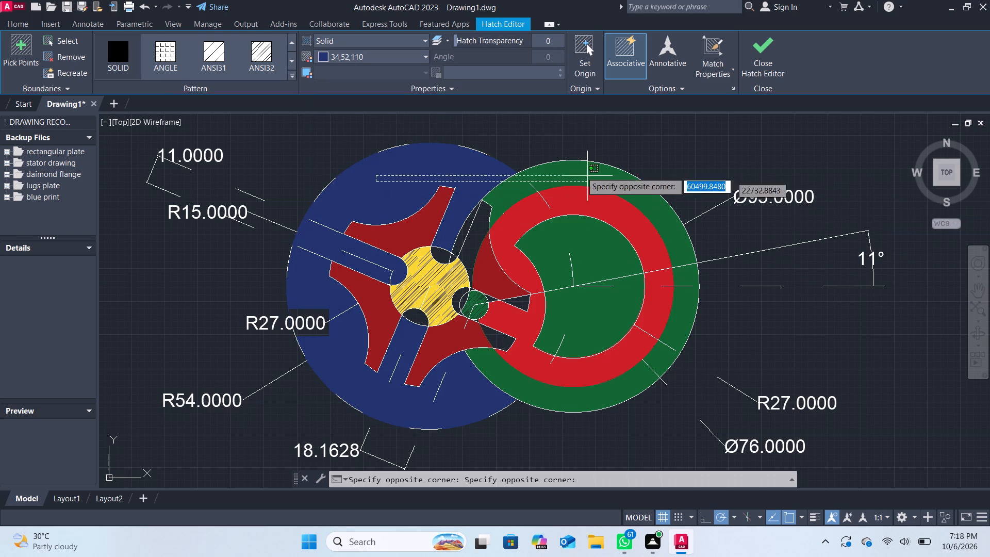
pyautogui.click(762, 50)
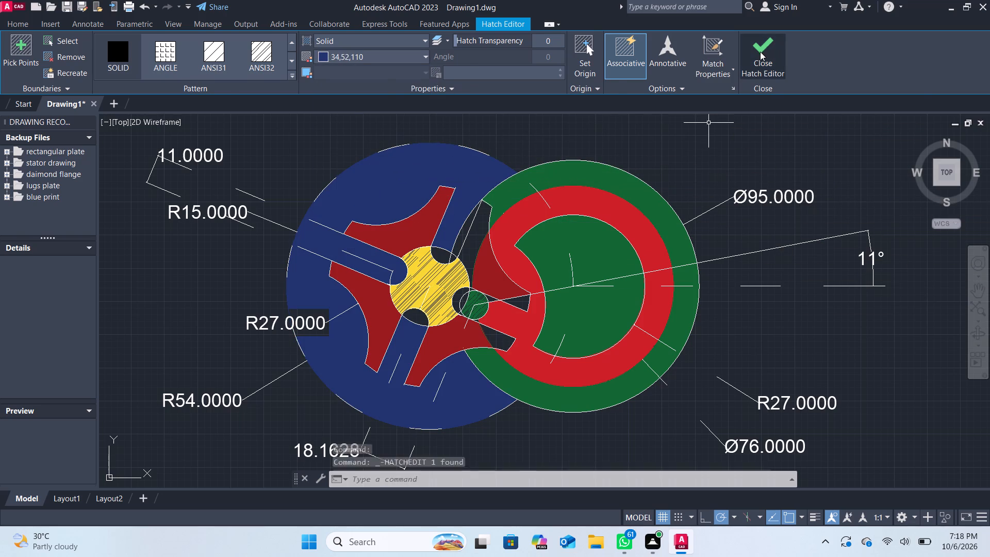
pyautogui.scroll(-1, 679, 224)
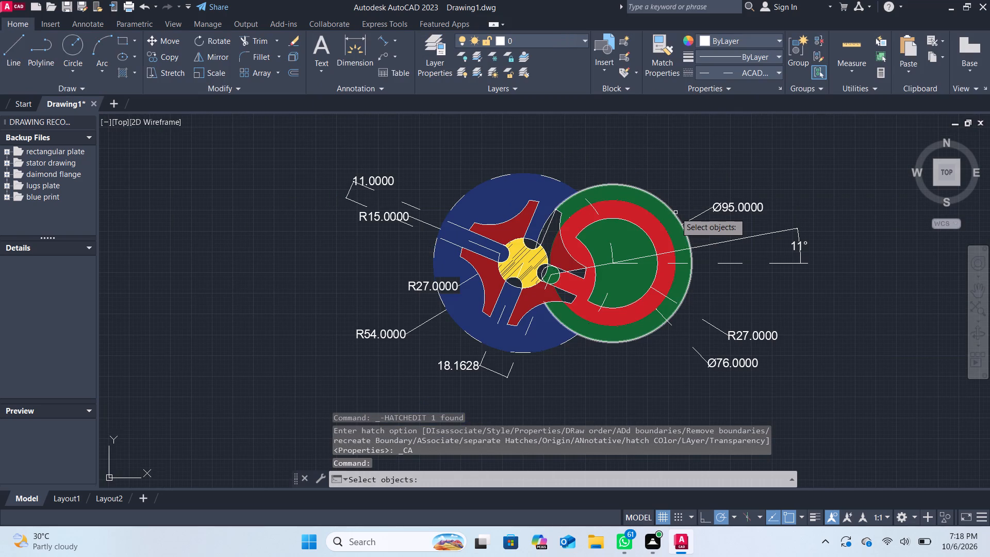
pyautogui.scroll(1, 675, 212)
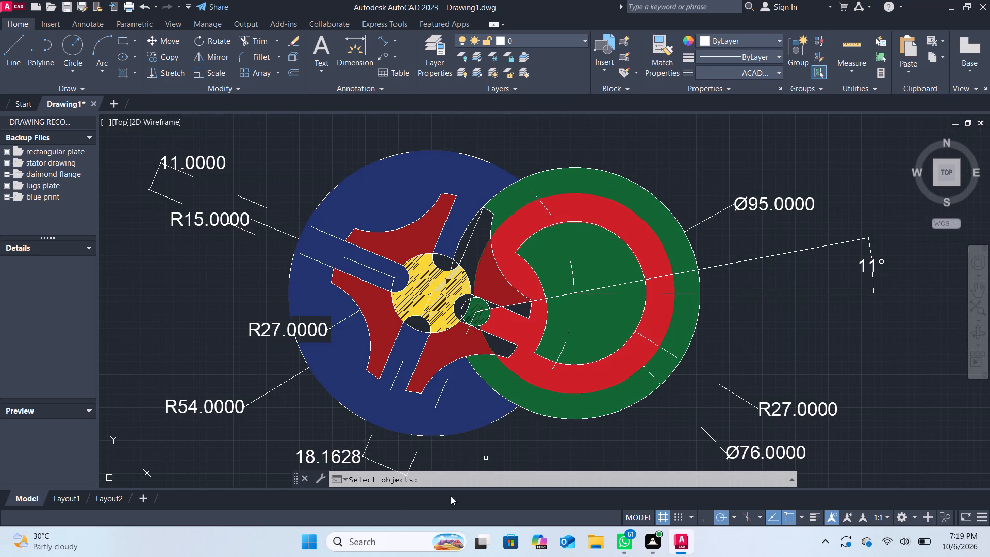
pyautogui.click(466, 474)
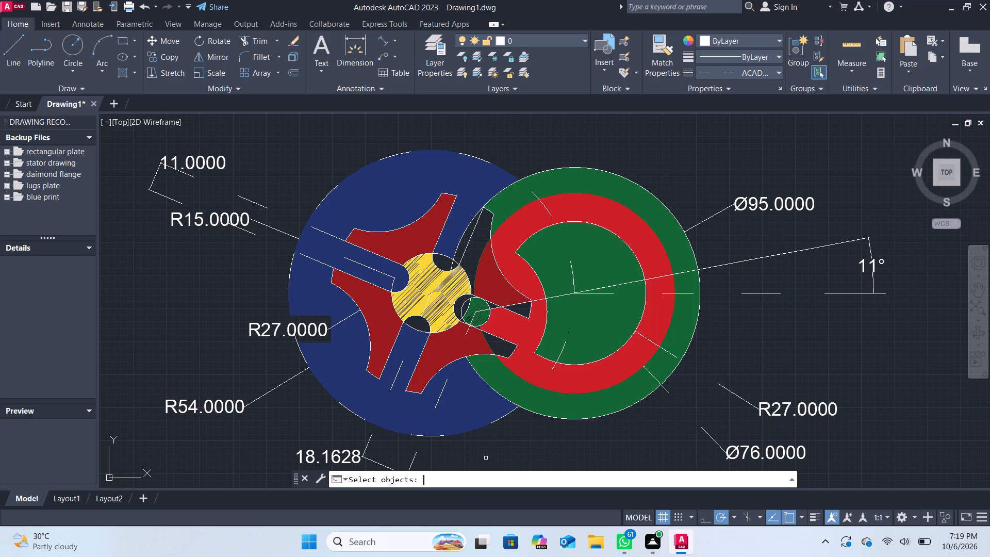
# Review the command history of the hatching, dimensioning and trimming commands used so far, and close it.
pyautogui.hotkey('ctrl', 'shift', 'F2')
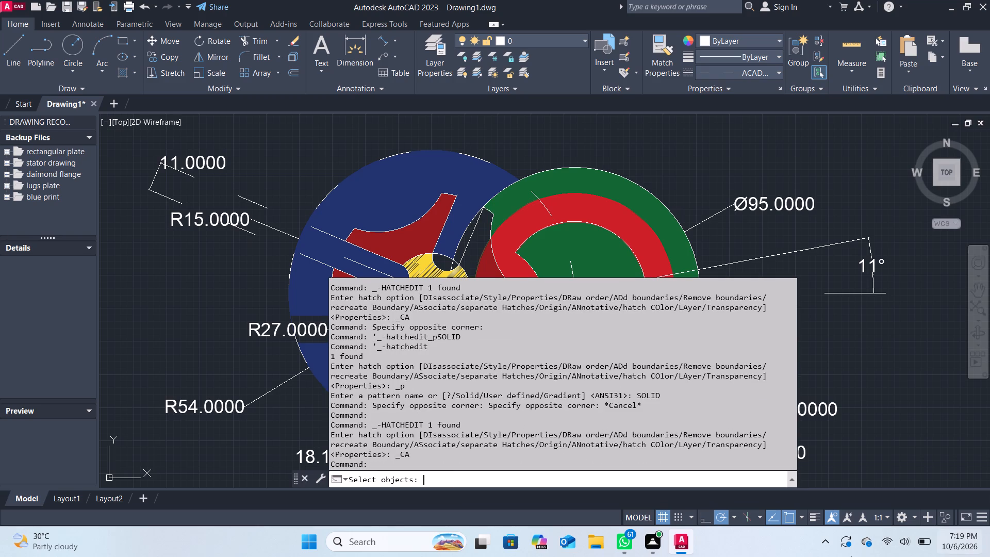
pyautogui.scroll(20, 429, 390)
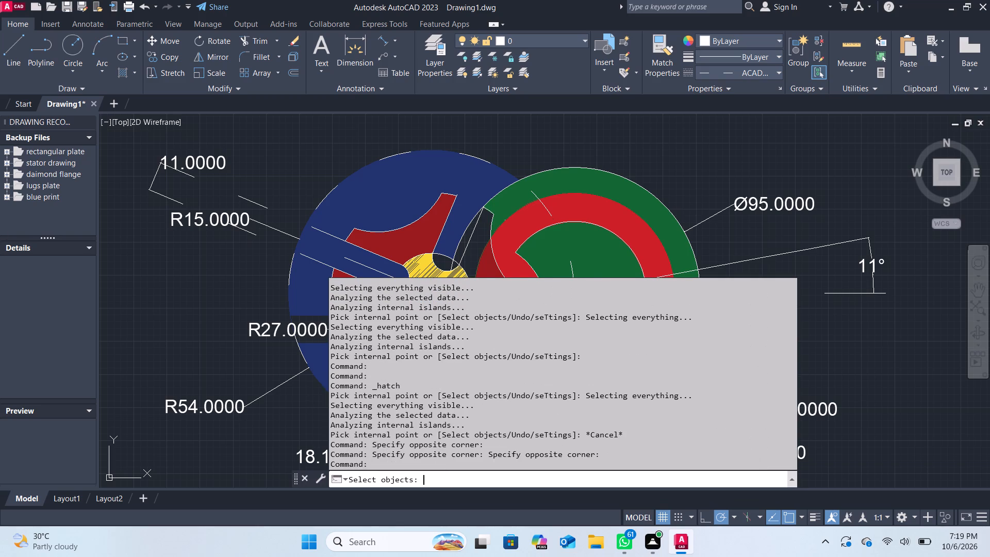
pyautogui.scroll(3, 418, 243)
pyautogui.scroll(-7, 420, 352)
pyautogui.scroll(5, 420, 352)
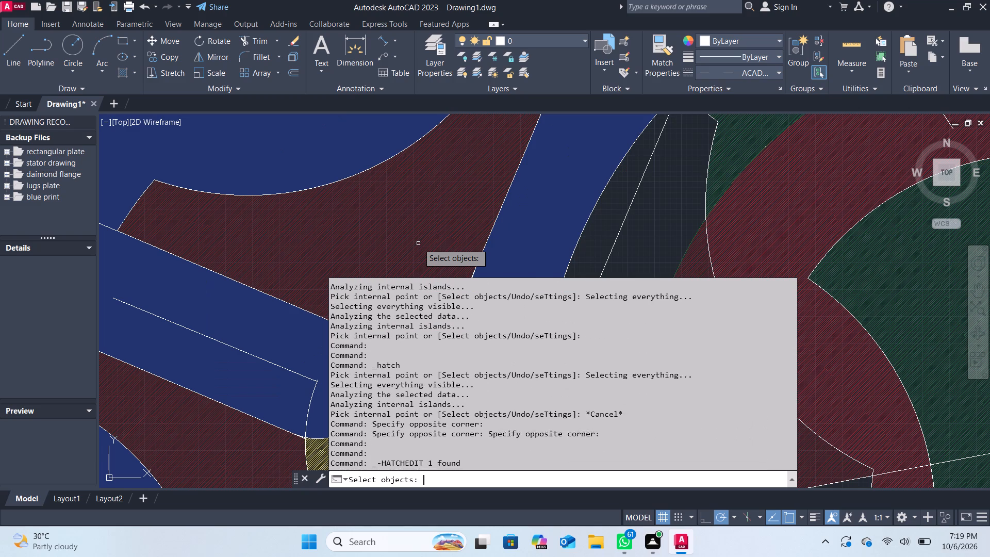
pyautogui.scroll(20, 420, 352)
pyautogui.scroll(20, 420, 352)
pyautogui.scroll(1, 420, 352)
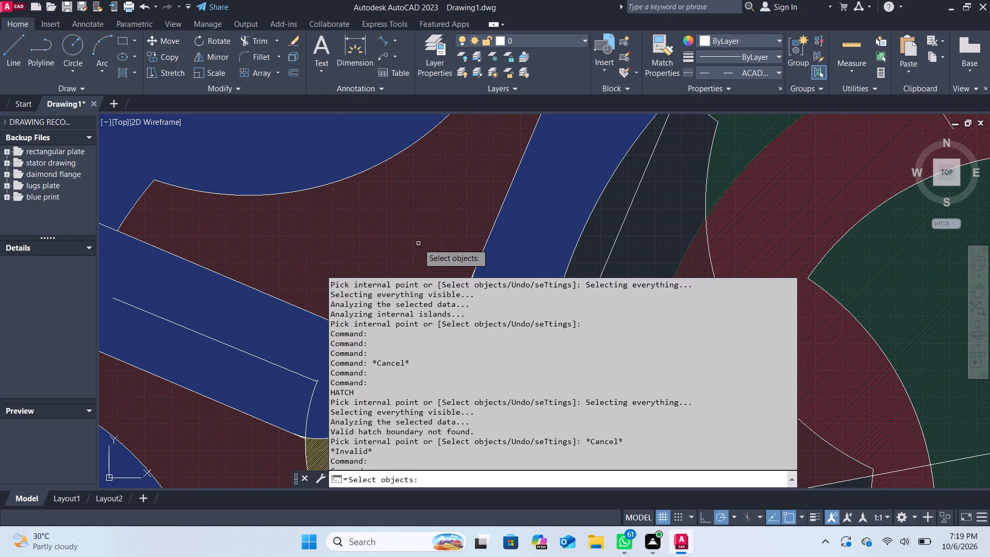
pyautogui.scroll(20, 421, 343)
pyautogui.scroll(3, 421, 343)
pyautogui.scroll(12, 447, 282)
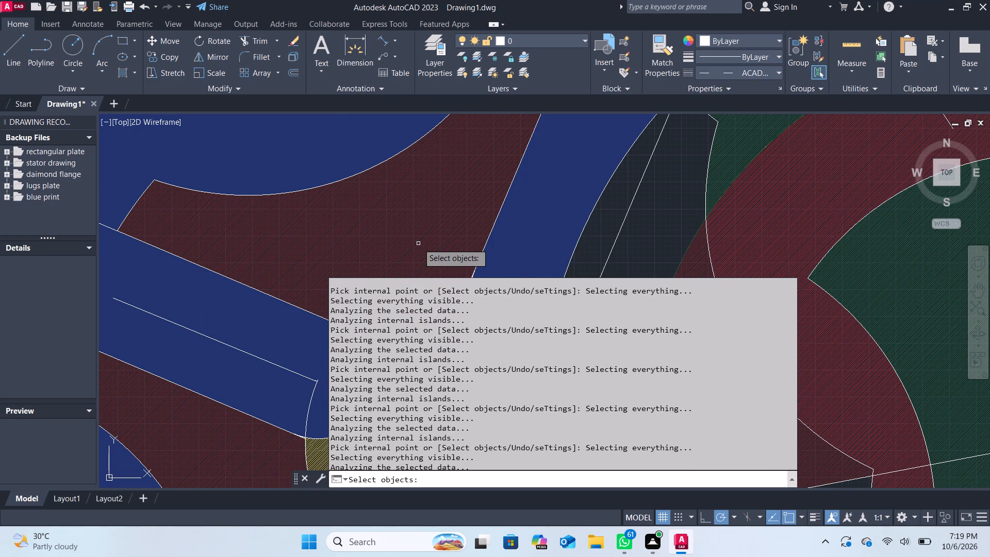
pyautogui.scroll(11, 447, 281)
pyautogui.scroll(15, 445, 345)
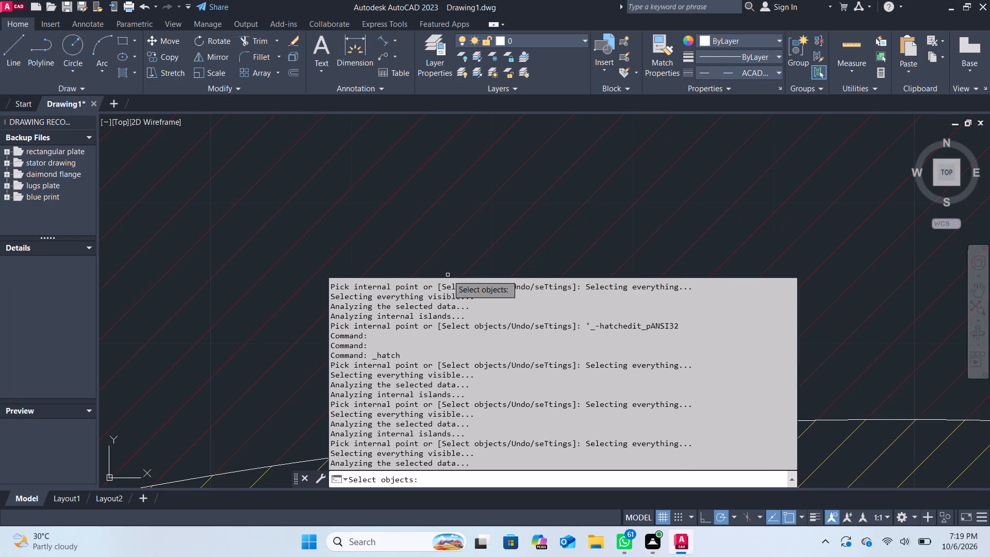
pyautogui.scroll(20, 445, 342)
pyautogui.scroll(15, 445, 342)
pyautogui.scroll(-1, 445, 335)
pyautogui.scroll(3, 445, 335)
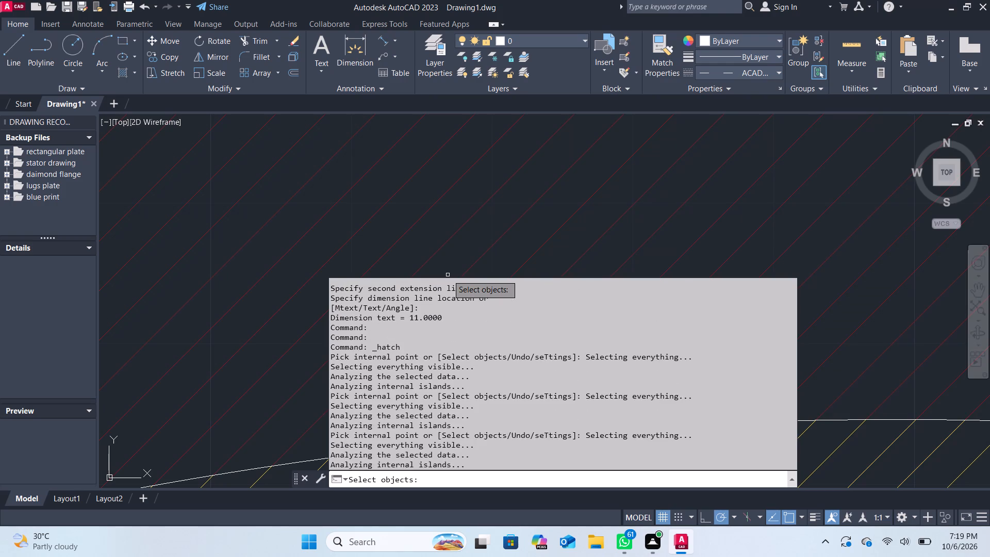
pyautogui.scroll(20, 445, 335)
pyautogui.scroll(17, 445, 335)
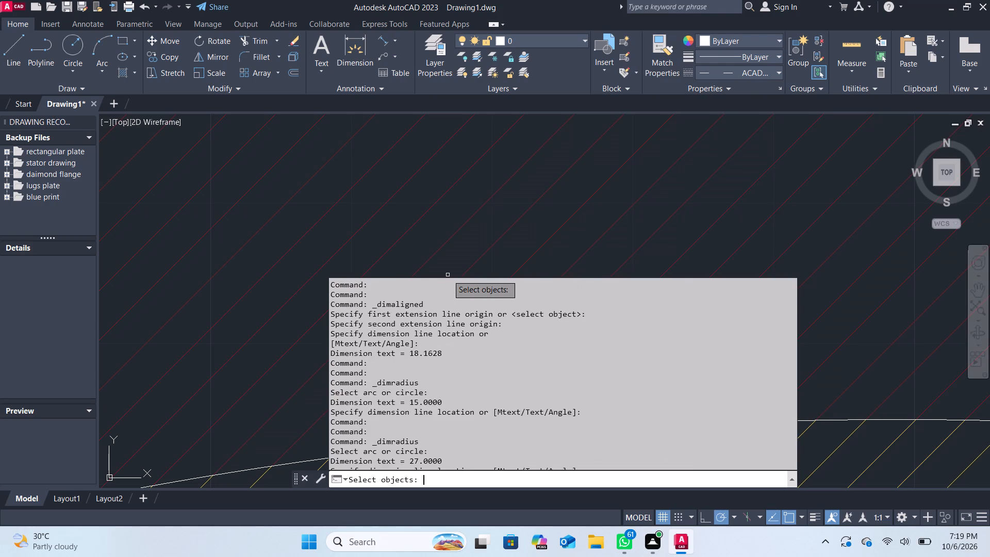
pyautogui.scroll(20, 445, 334)
pyautogui.scroll(17, 445, 334)
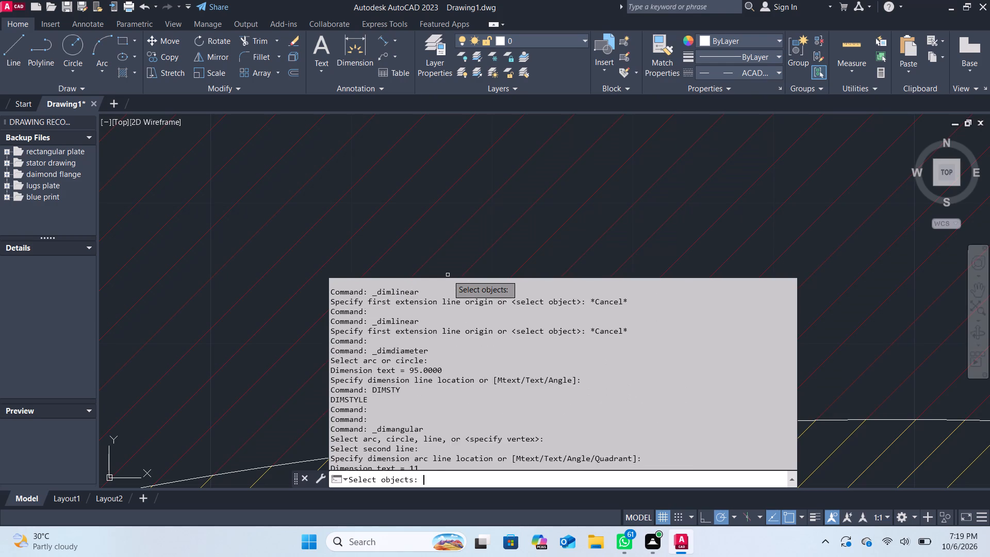
pyautogui.scroll(10, 446, 333)
pyautogui.scroll(4, 443, 272)
pyautogui.scroll(-3, 440, 324)
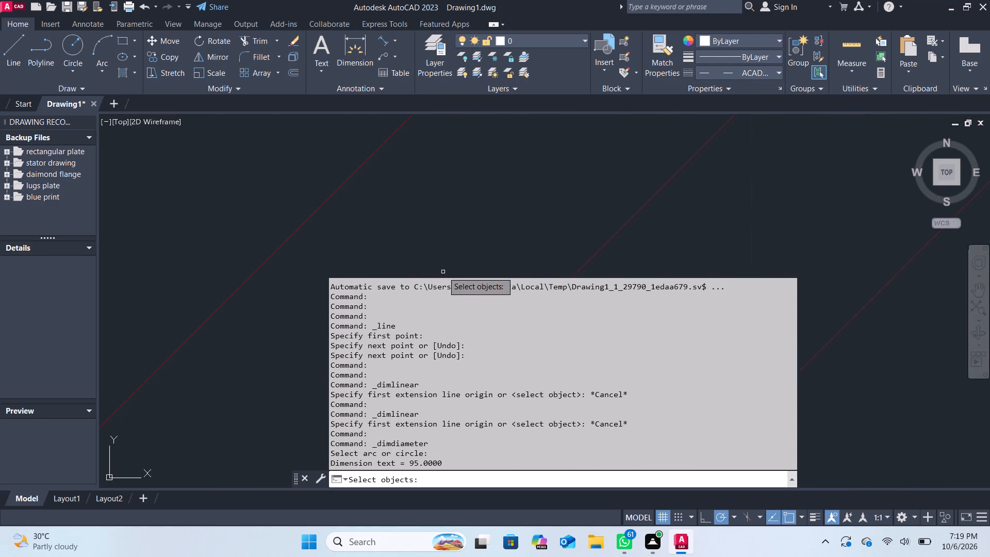
pyautogui.scroll(-14, 516, 223)
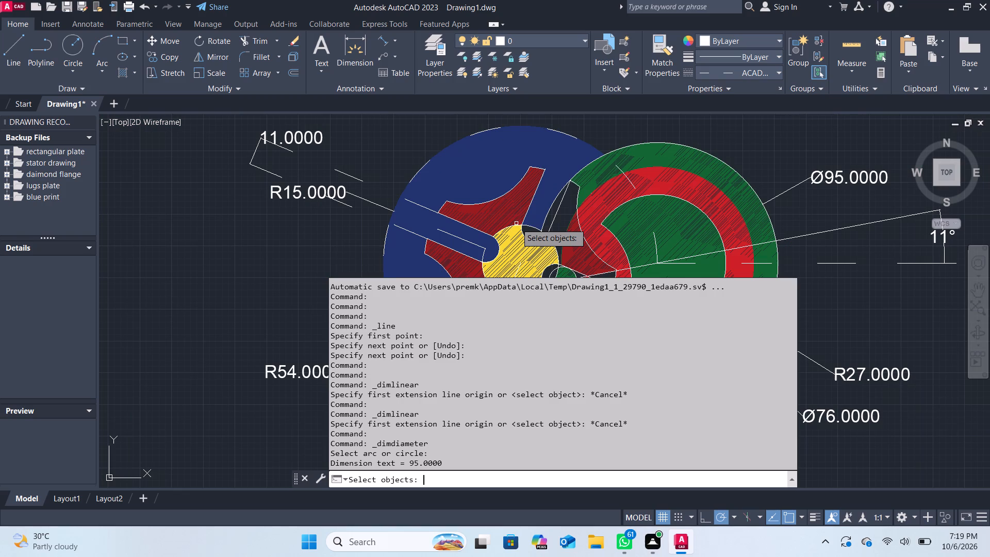
pyautogui.scroll(20, 463, 359)
pyautogui.scroll(18, 463, 359)
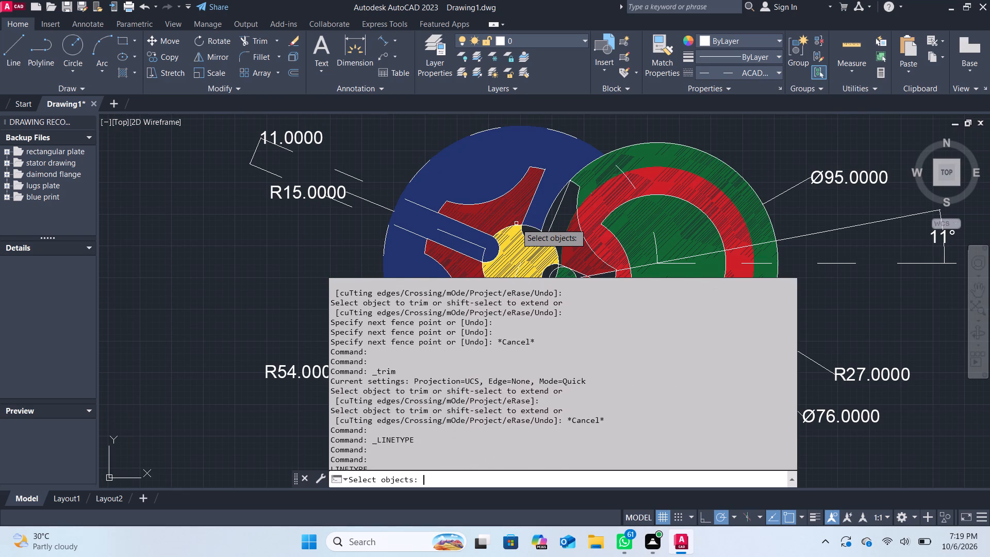
pyautogui.scroll(20, 464, 354)
pyautogui.scroll(20, 464, 354)
pyautogui.scroll(5, 464, 354)
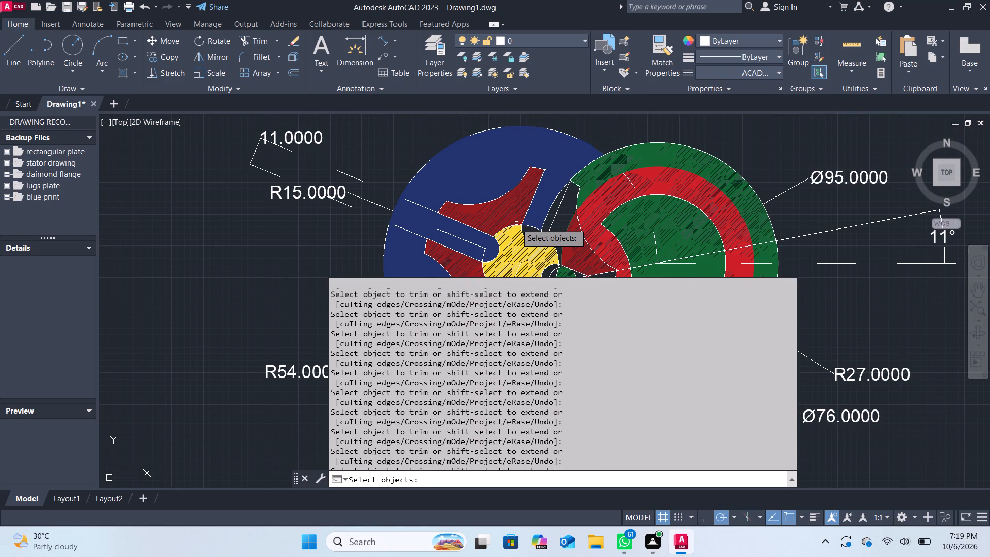
pyautogui.scroll(15, 464, 354)
pyautogui.scroll(6, 425, 341)
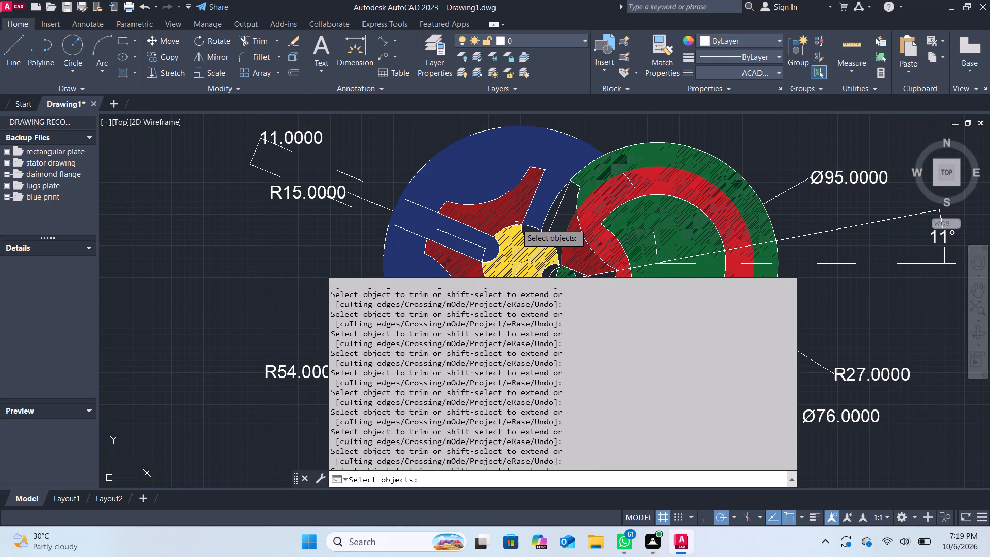
pyautogui.press('`')
pyautogui.press('Escape')
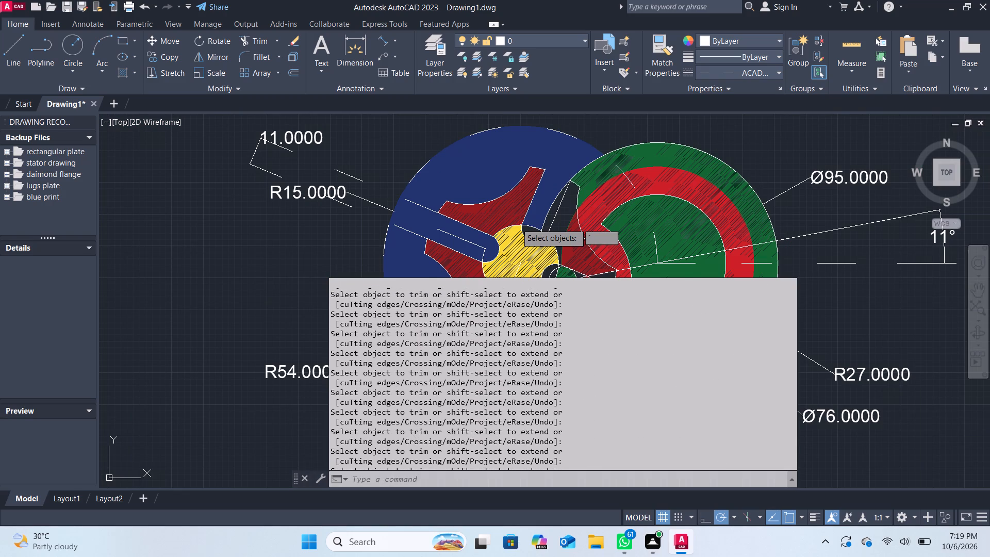
pyautogui.press('Escape')
pyautogui.press('Escape')
pyautogui.press('Escape')
pyautogui.press('Escape')
pyautogui.press('Escape')
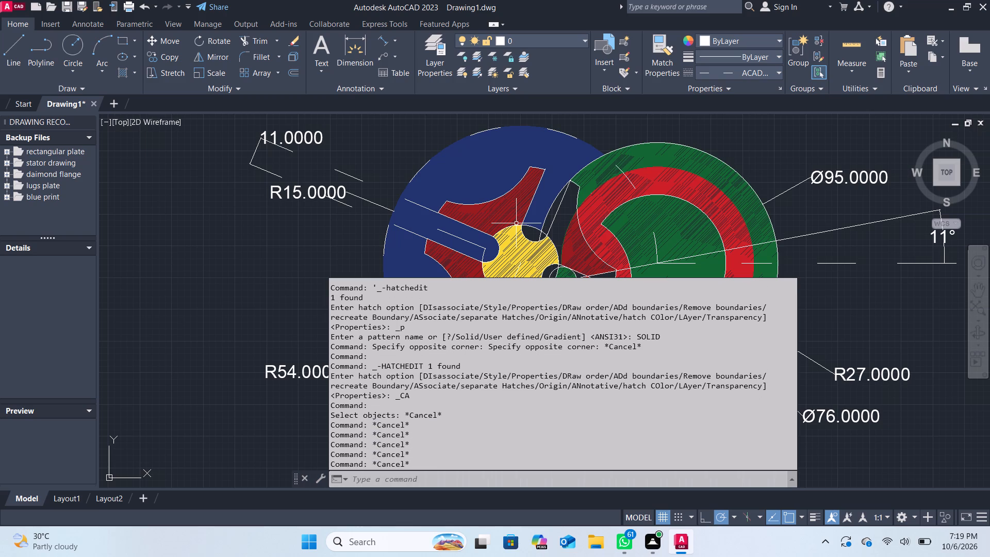
pyautogui.press('Escape')
pyautogui.press('Escape')
pyautogui.press('Escape')
pyautogui.press('Escape')
pyautogui.press('Escape')
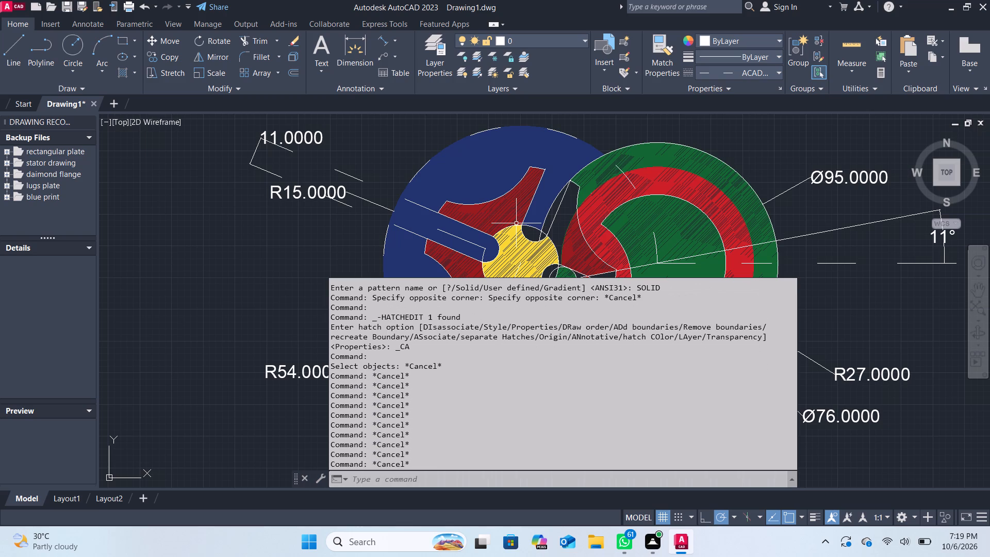
pyautogui.press('Escape')
pyautogui.press('Escape')
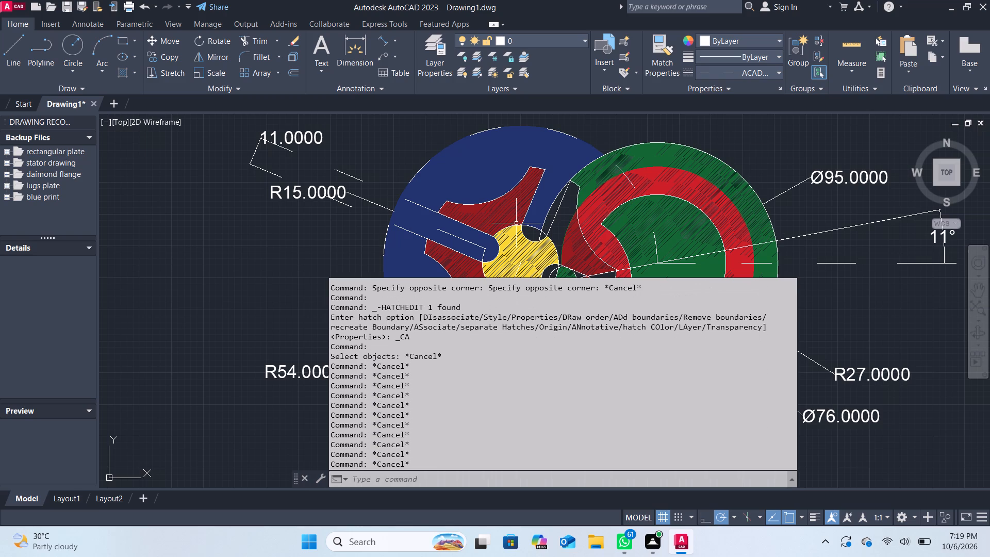
pyautogui.click(378, 479)
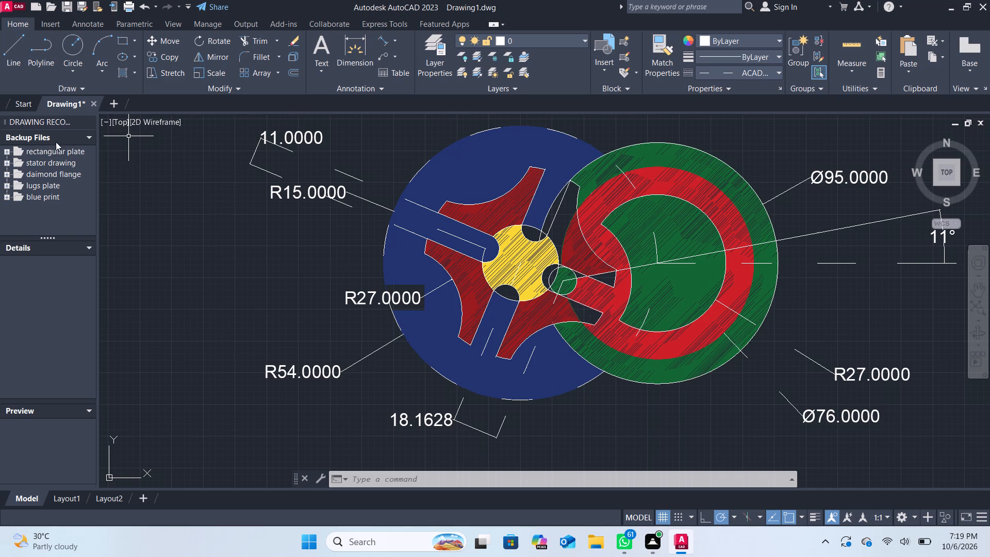
pyautogui.click(239, 227)
pyautogui.click(257, 260)
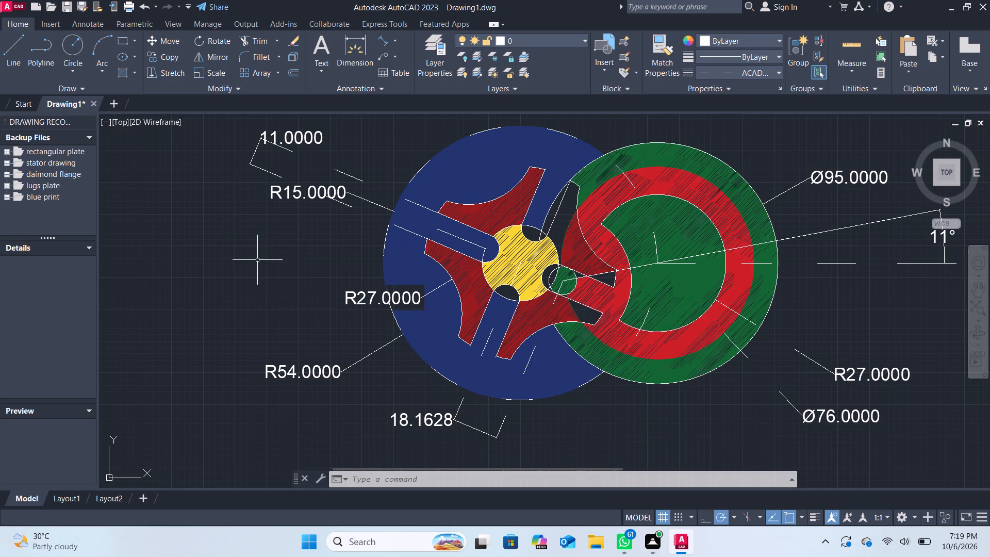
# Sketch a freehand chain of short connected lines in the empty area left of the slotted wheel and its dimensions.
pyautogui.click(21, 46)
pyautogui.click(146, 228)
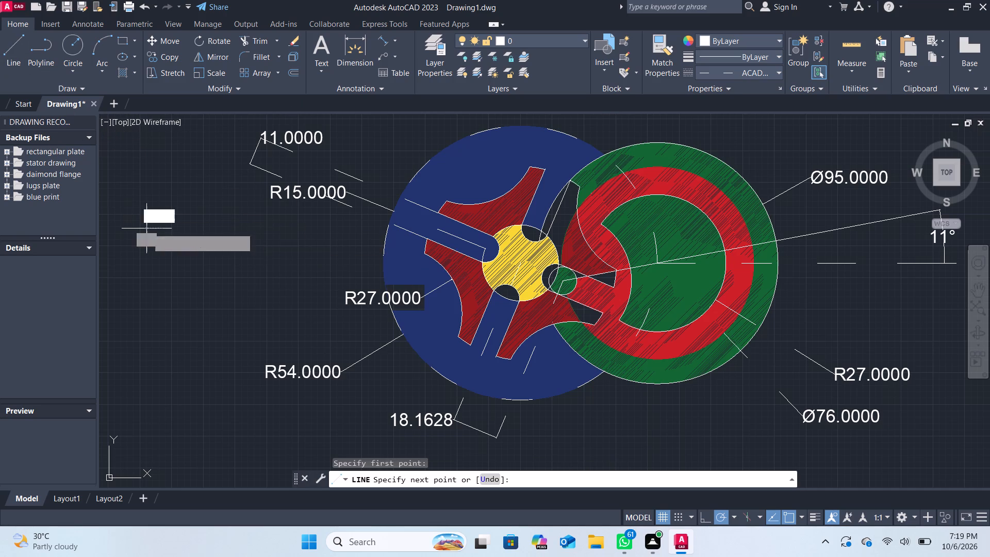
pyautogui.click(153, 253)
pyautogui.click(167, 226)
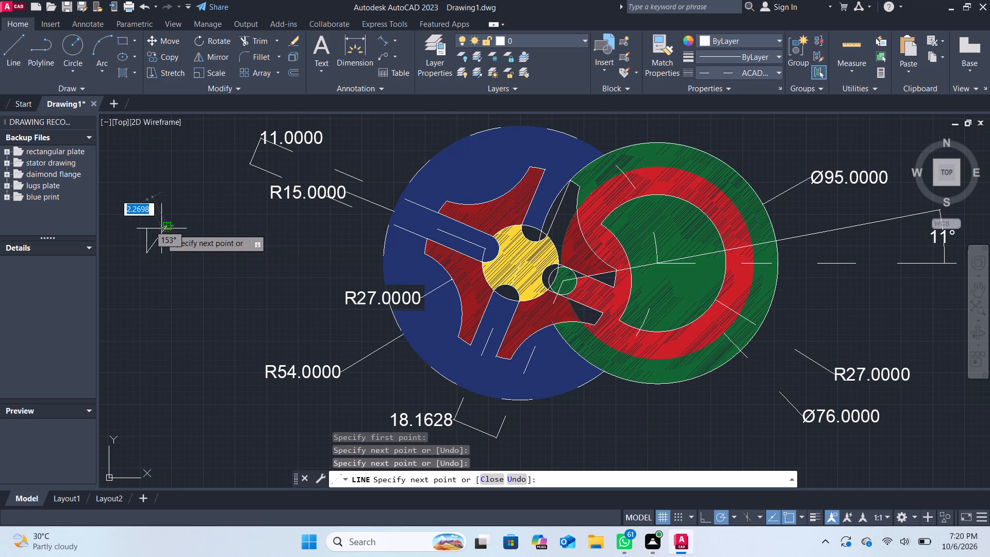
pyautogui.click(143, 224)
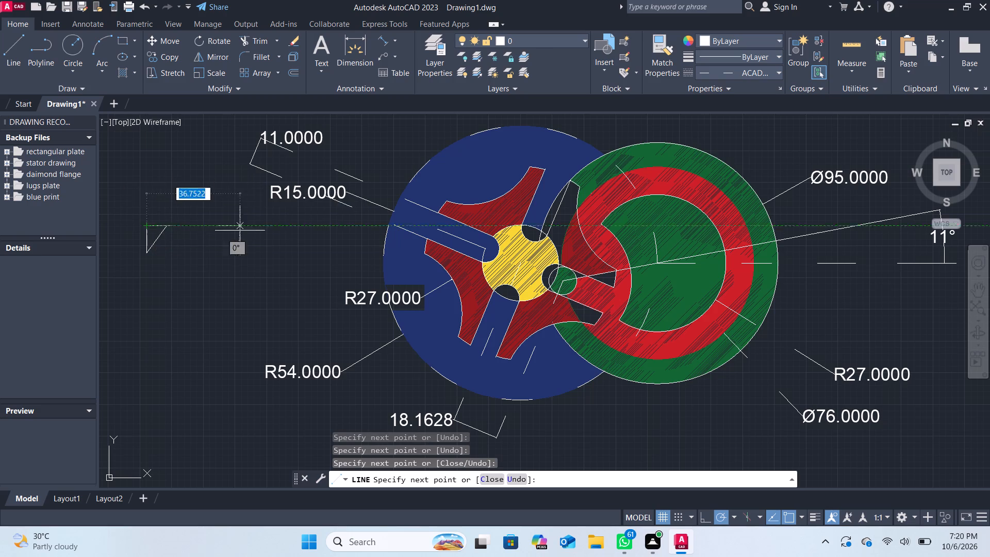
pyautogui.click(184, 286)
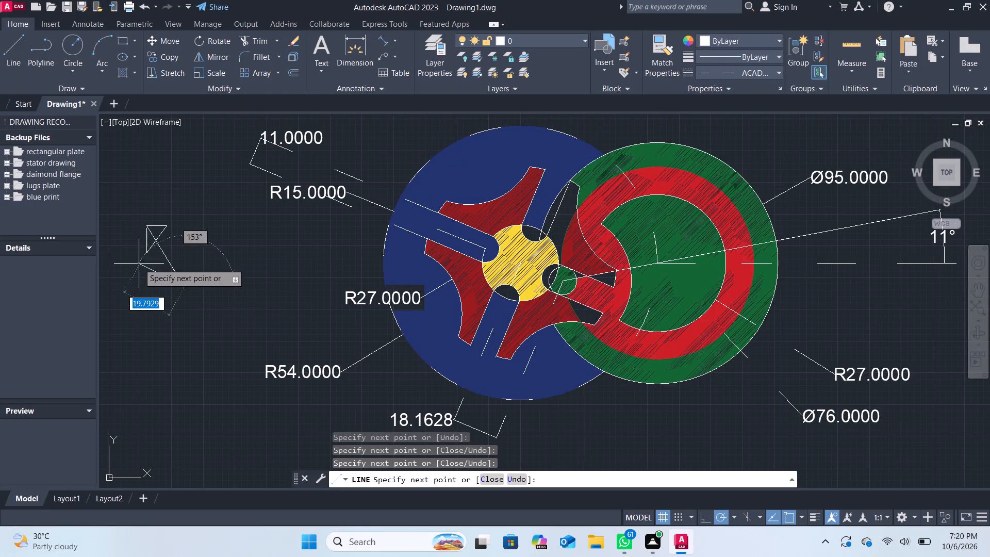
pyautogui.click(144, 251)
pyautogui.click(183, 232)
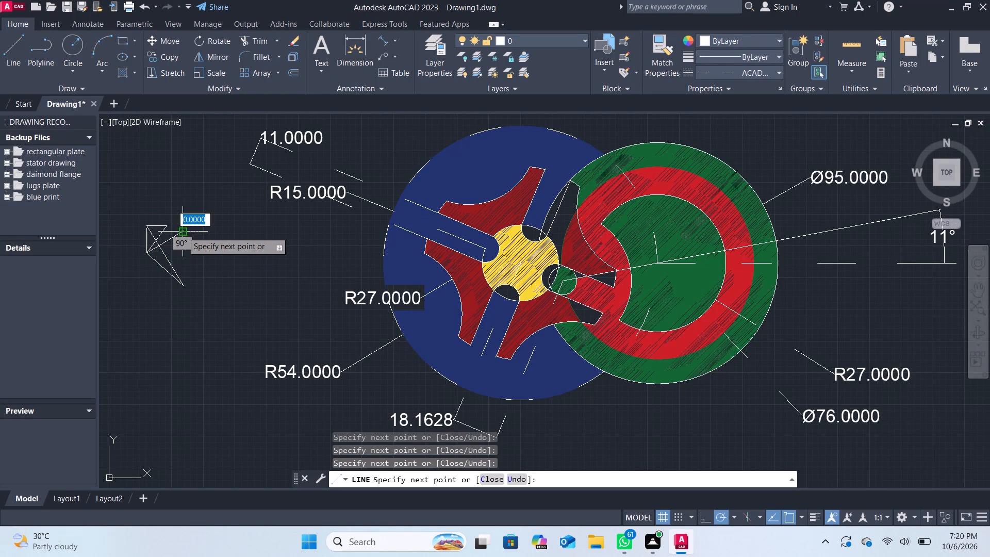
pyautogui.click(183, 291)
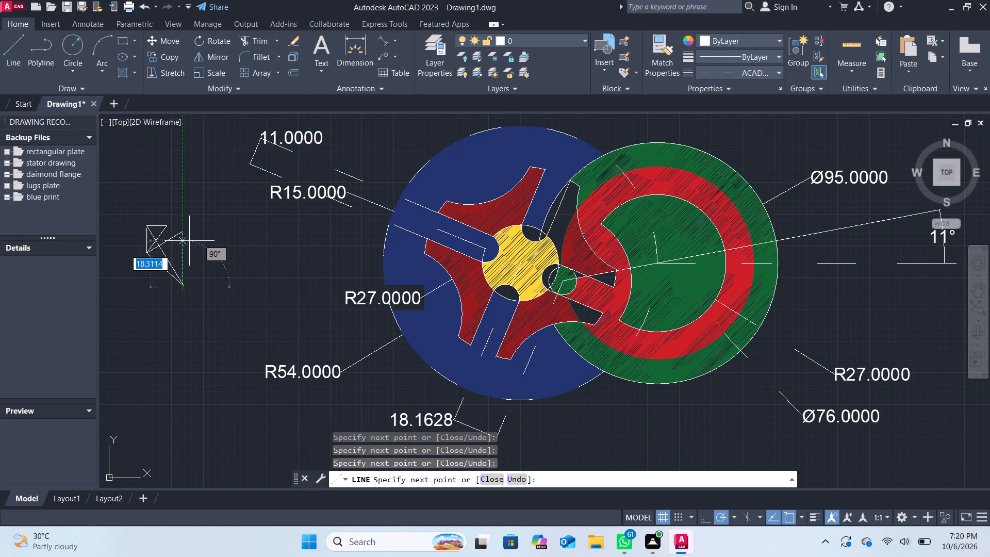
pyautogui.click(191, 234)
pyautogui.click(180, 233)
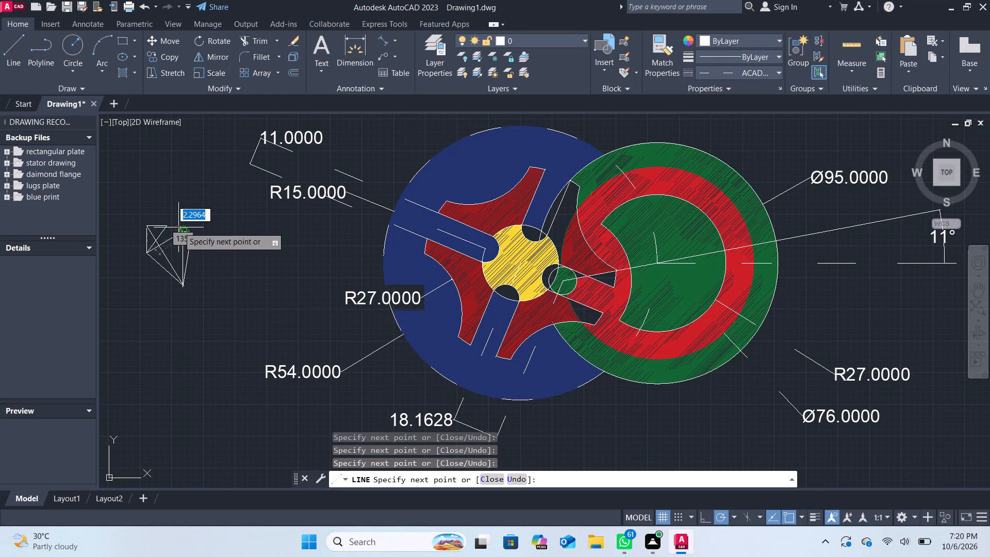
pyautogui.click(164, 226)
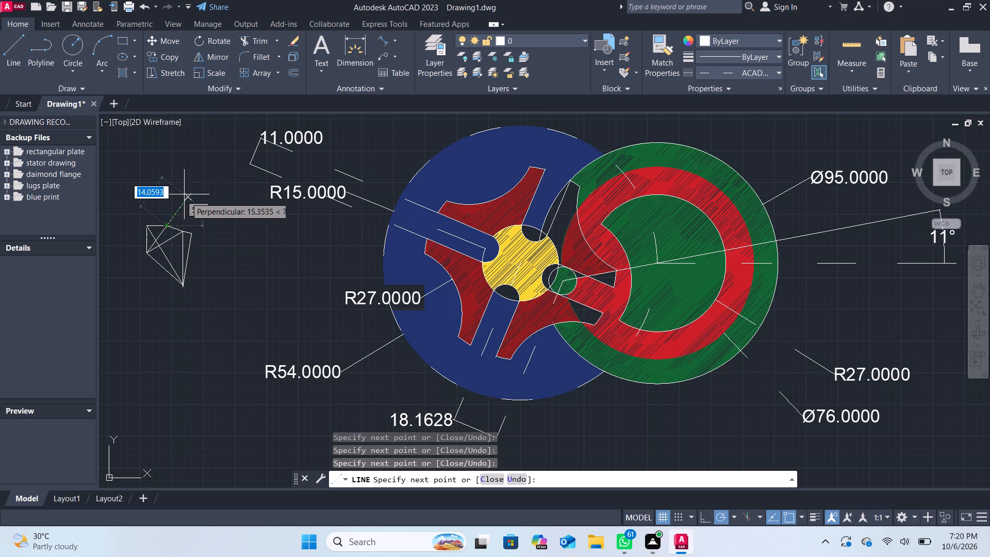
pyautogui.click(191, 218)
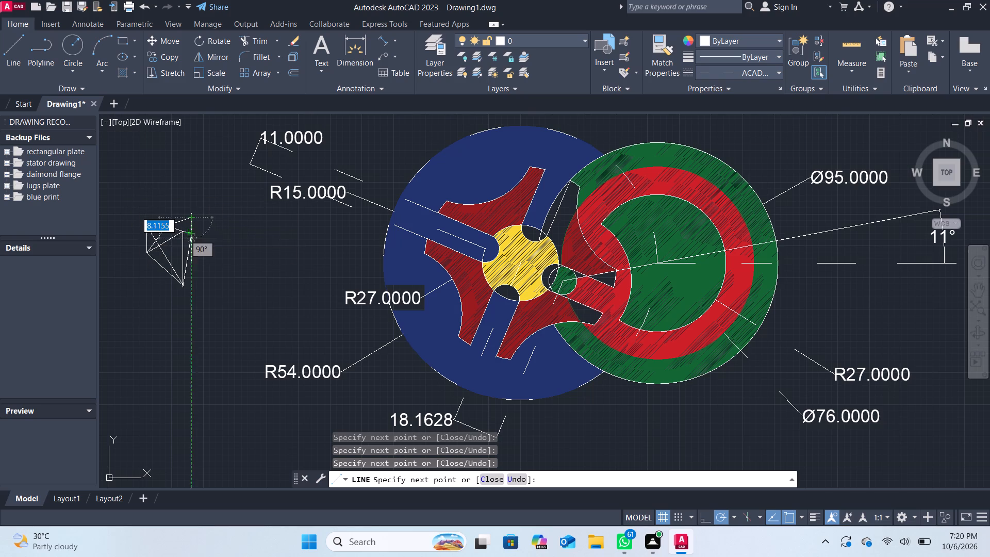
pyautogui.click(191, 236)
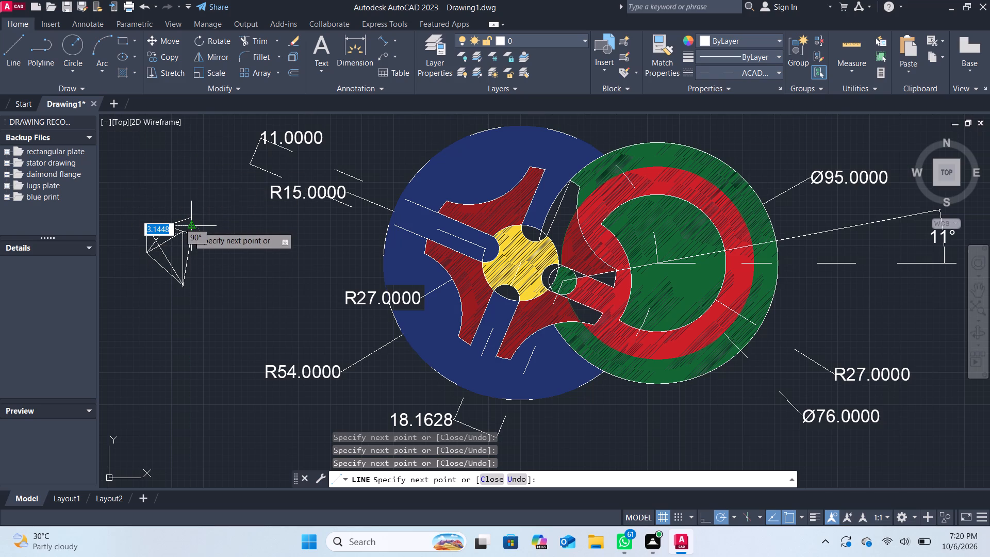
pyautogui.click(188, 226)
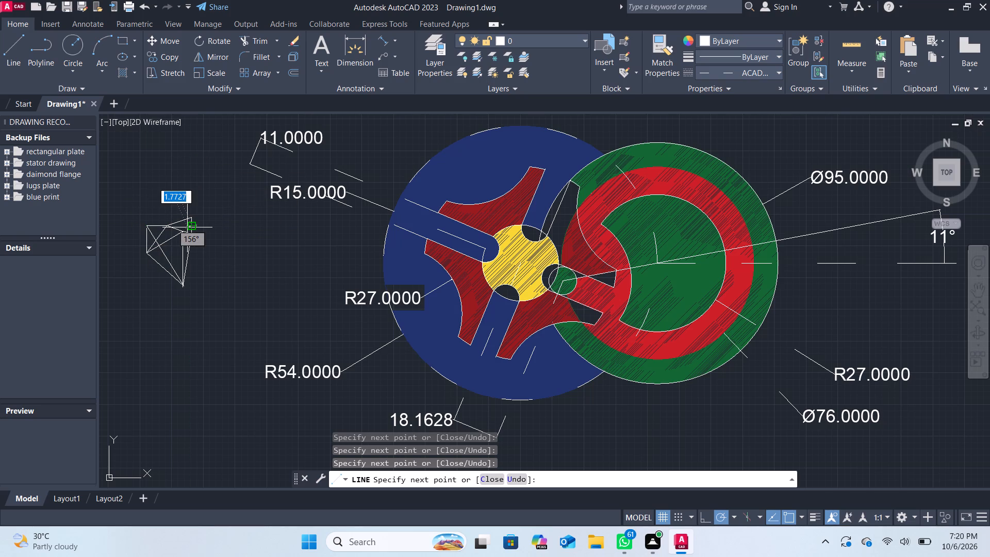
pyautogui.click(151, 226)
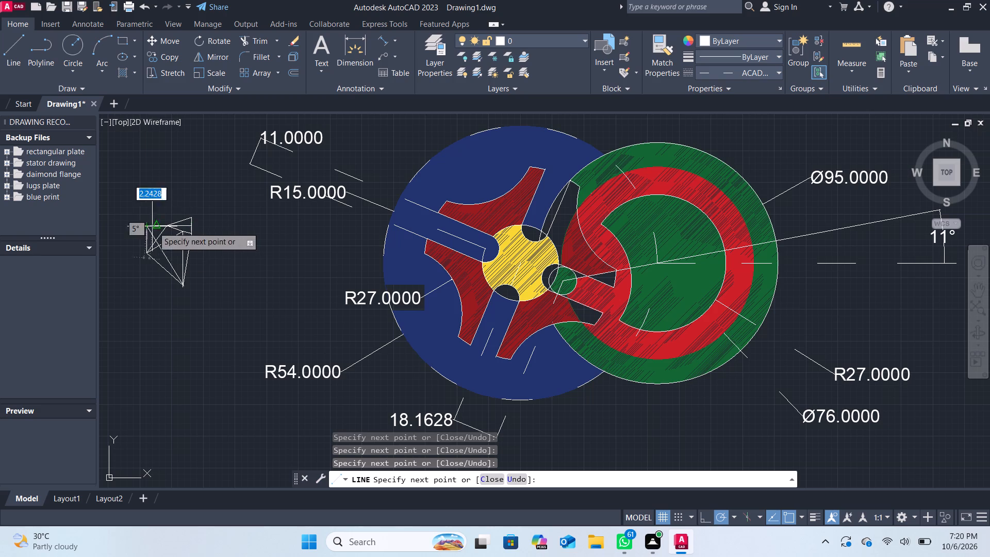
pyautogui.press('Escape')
# Erase all the freehand scratch lines in the empty area beside the slotted wheel and its dimensions.
pyautogui.moveTo(199, 289); pyautogui.dragTo(178, 271)
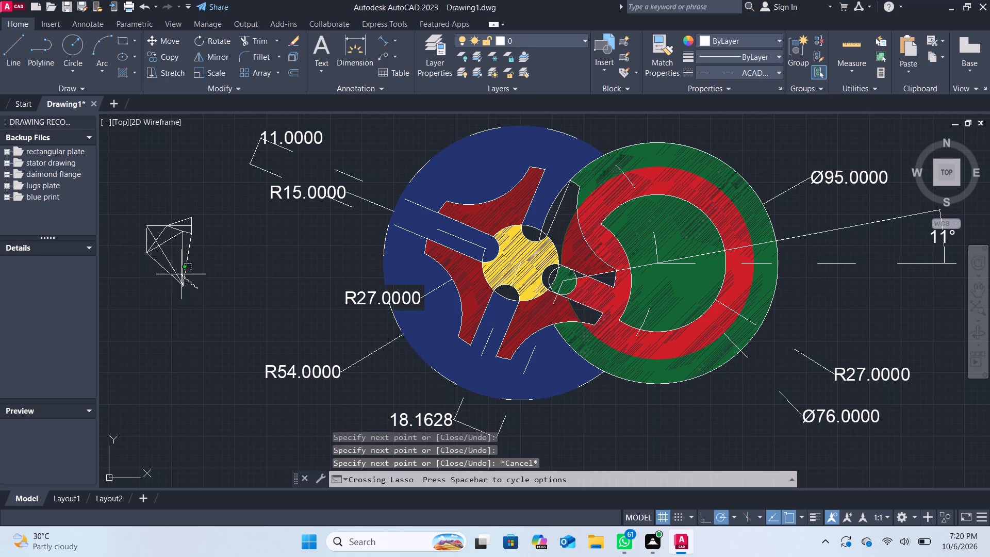
pyautogui.moveTo(178, 271); pyautogui.dragTo(167, 205)
pyautogui.press('e')
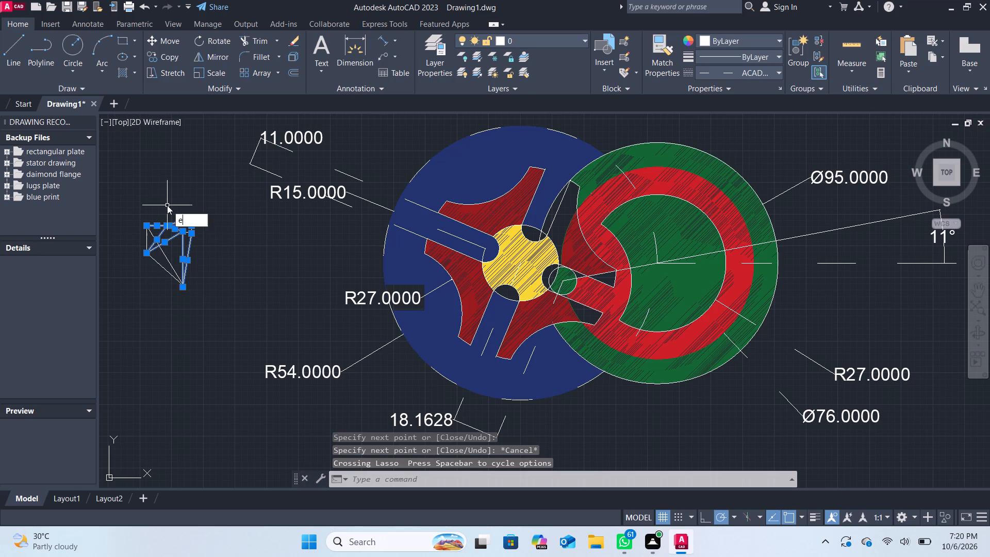
pyautogui.press('Return')
pyautogui.moveTo(178, 320); pyautogui.dragTo(143, 225)
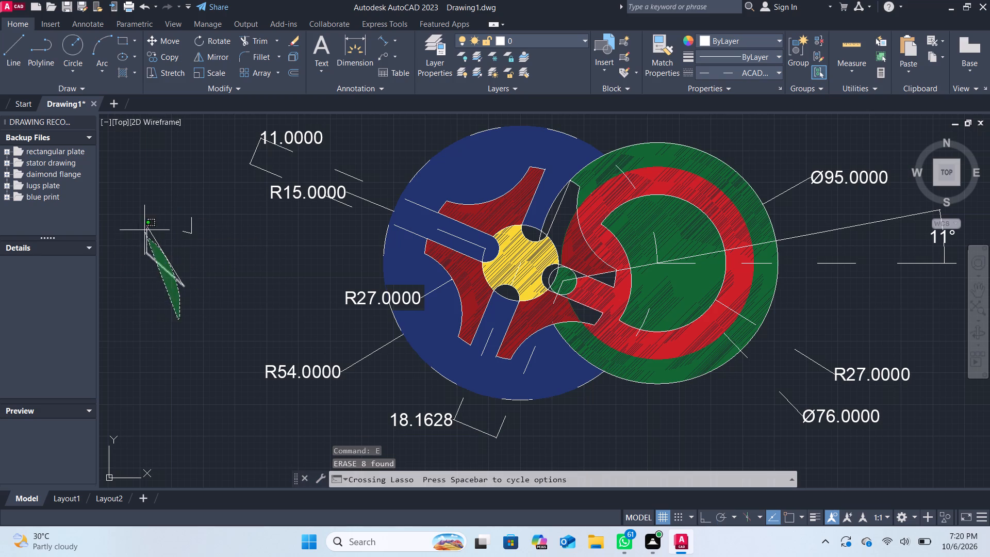
pyautogui.moveTo(143, 225); pyautogui.dragTo(203, 223)
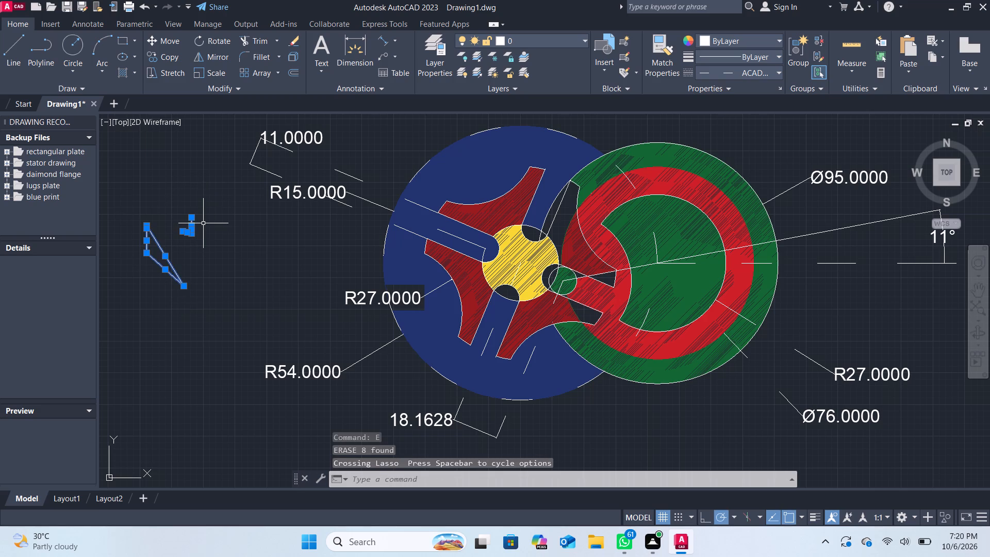
pyautogui.press('e')
pyautogui.press('Return')
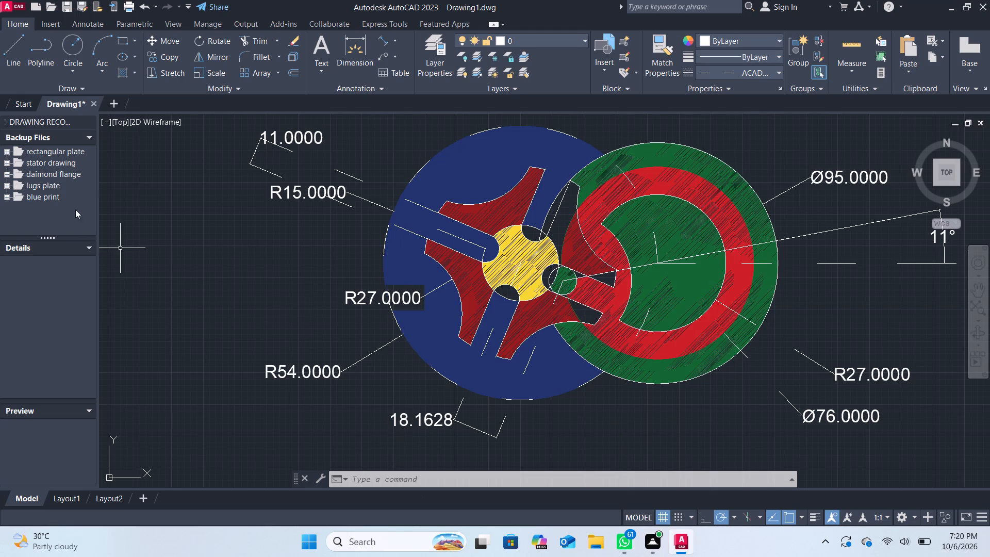
# Turn off command logging with the LOGFILEOFF command.
pyautogui.click(399, 480)
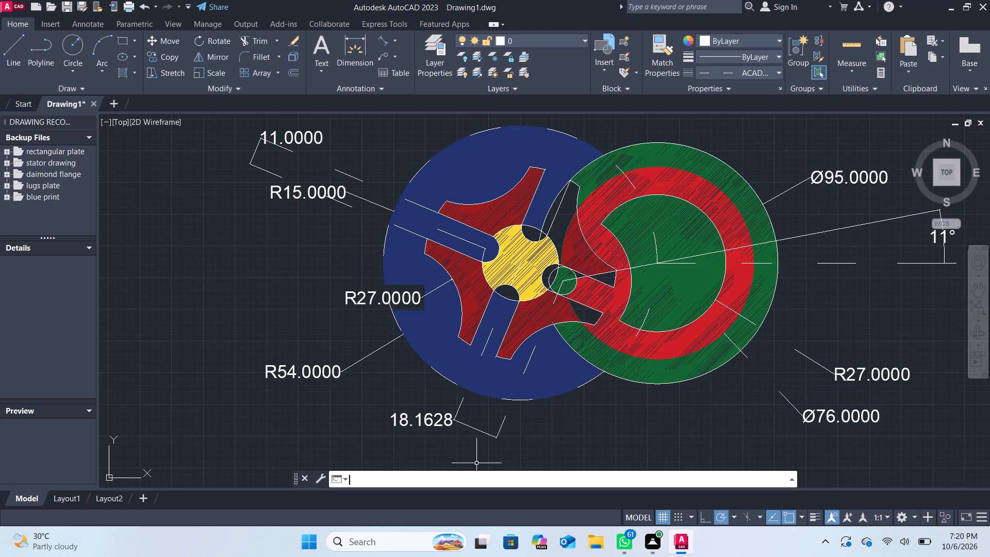
pyautogui.write('lof')
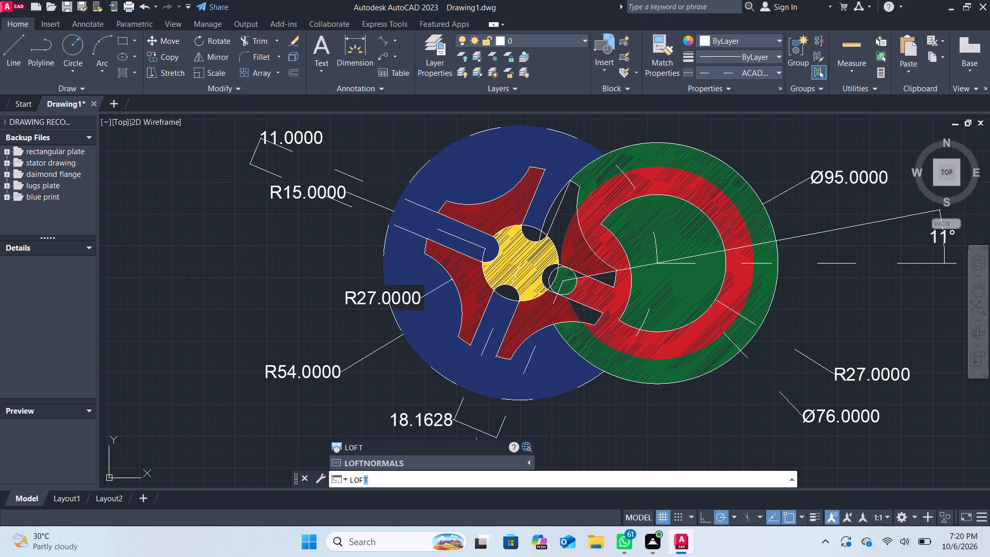
pyautogui.press('BackSpace')
pyautogui.press('BackSpace')
pyautogui.press('g')
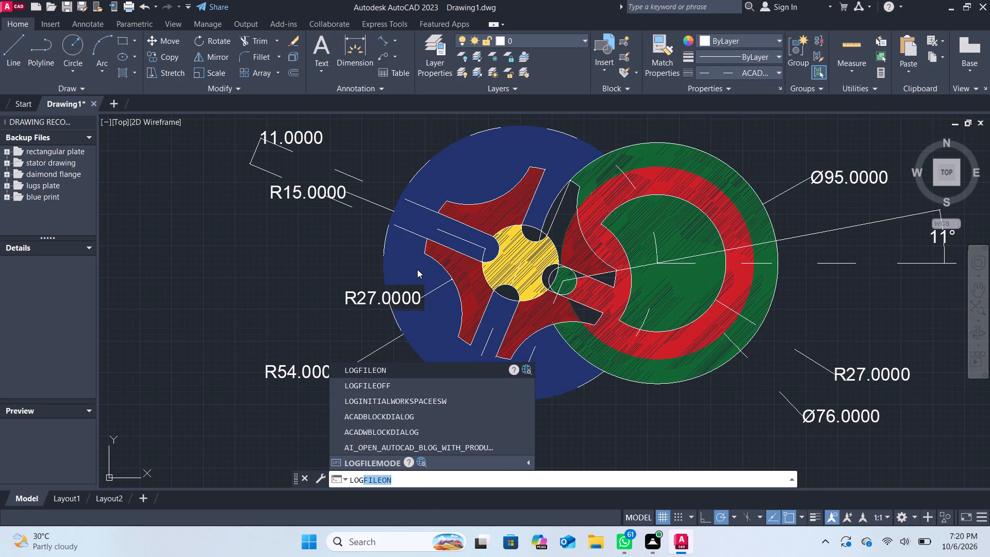
pyautogui.click(400, 388)
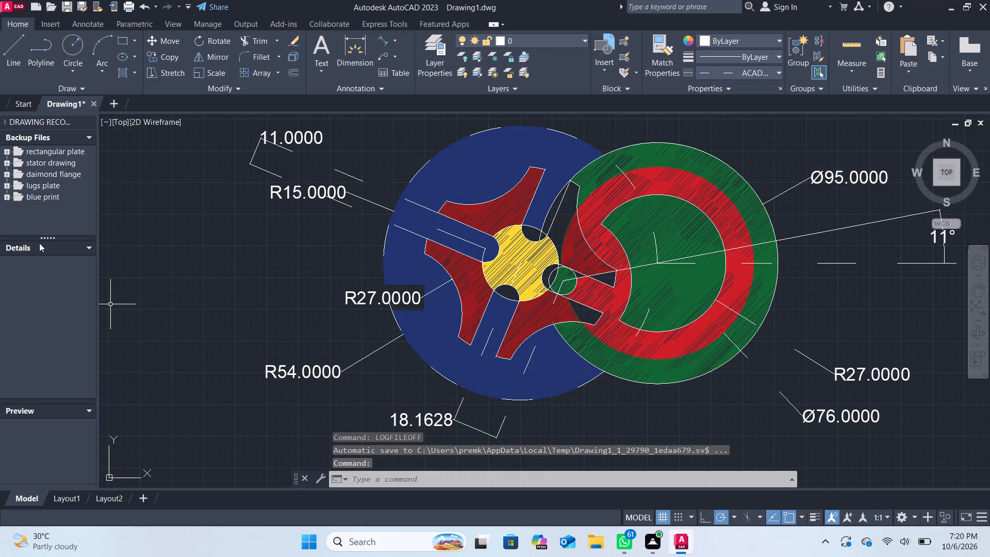
# Save the drawing as "geneva wheel" in the AUTOCAD DAIGRAMS folder, in AutoCAD 2018 Drawing format.
pyautogui.hotkey('ctrl', 's')
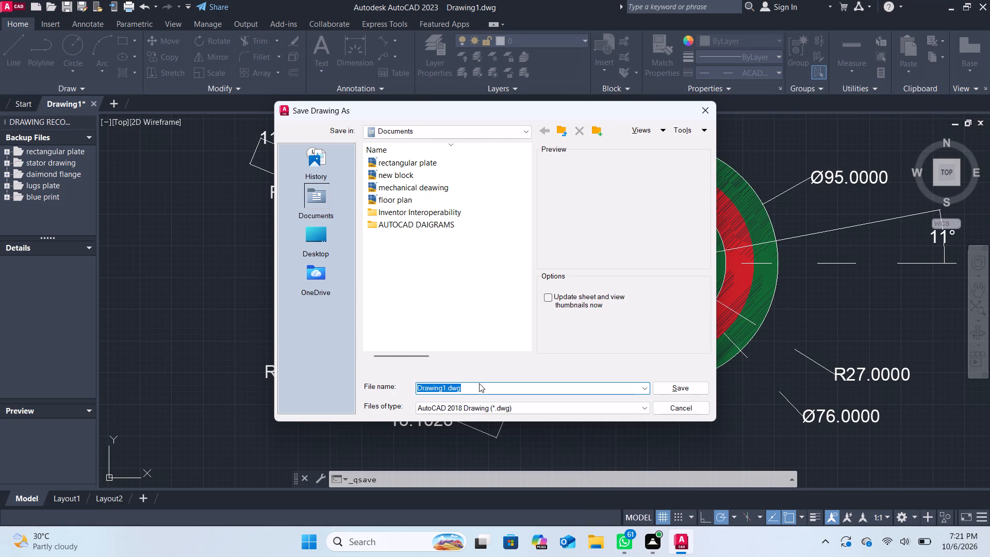
pyautogui.press('BackSpace')
pyautogui.write('gene')
pyautogui.write('va wheel')
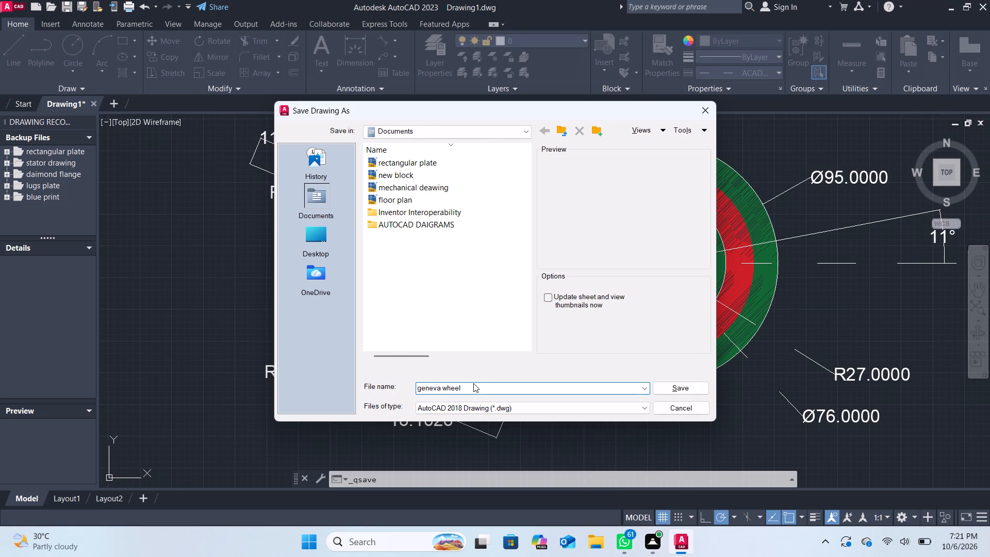
pyautogui.doubleClick(401, 224)
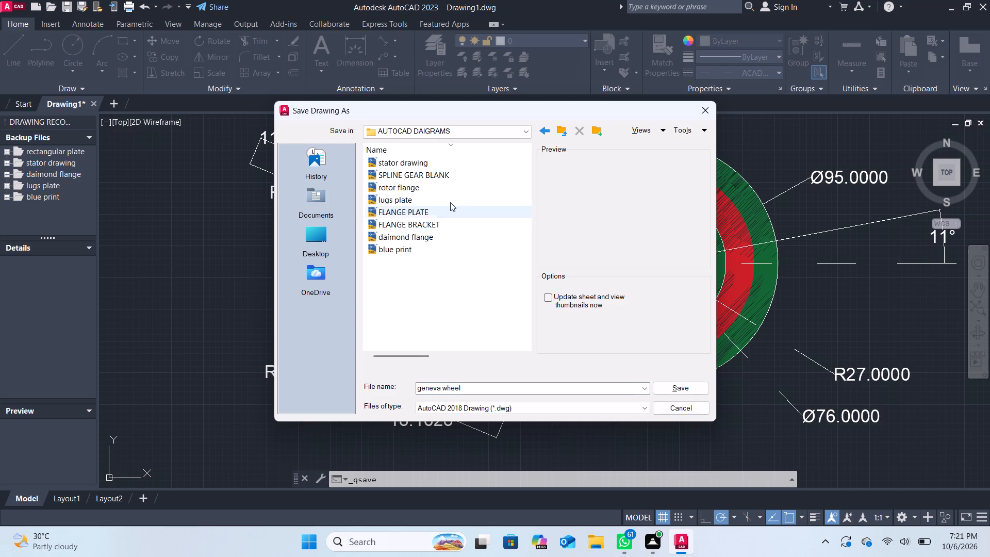
pyautogui.click(655, 390)
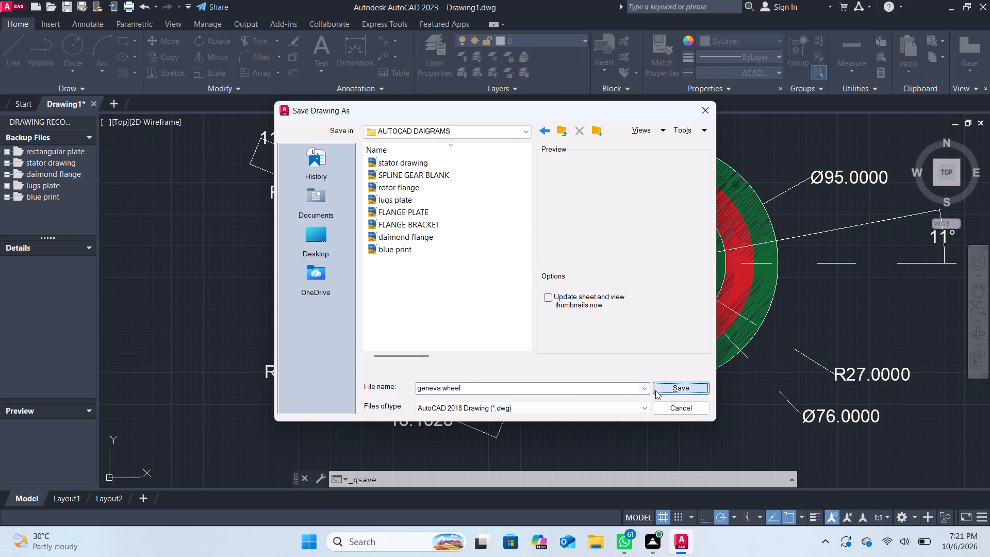